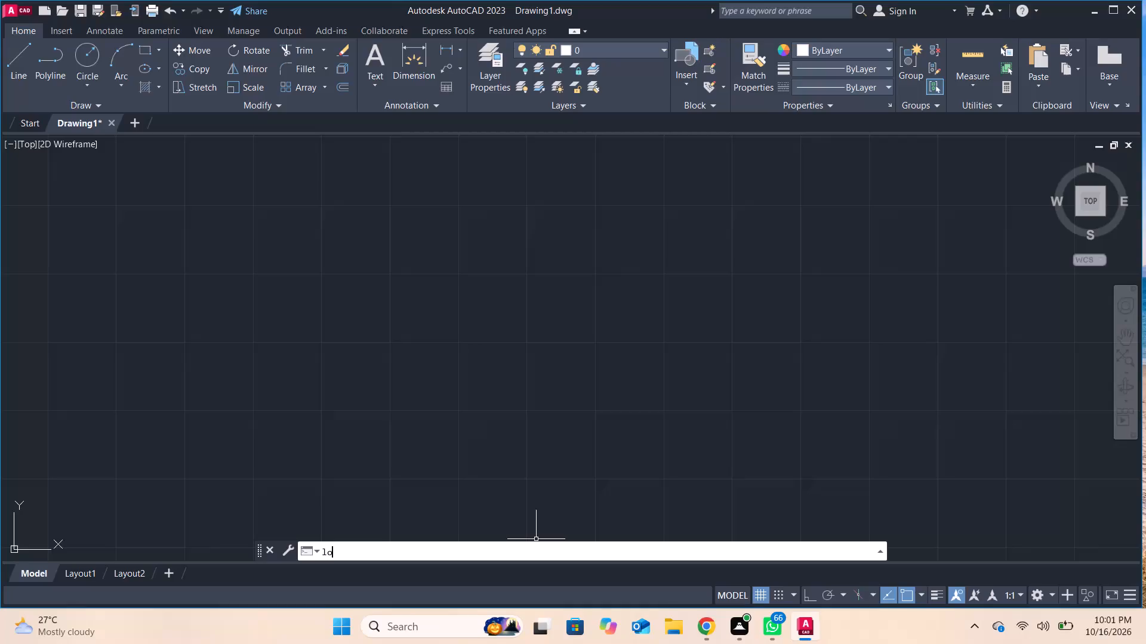
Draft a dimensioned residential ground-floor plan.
Turn on log file recording with the LOGFILEON command.
{"action": "key", "text": "g"}
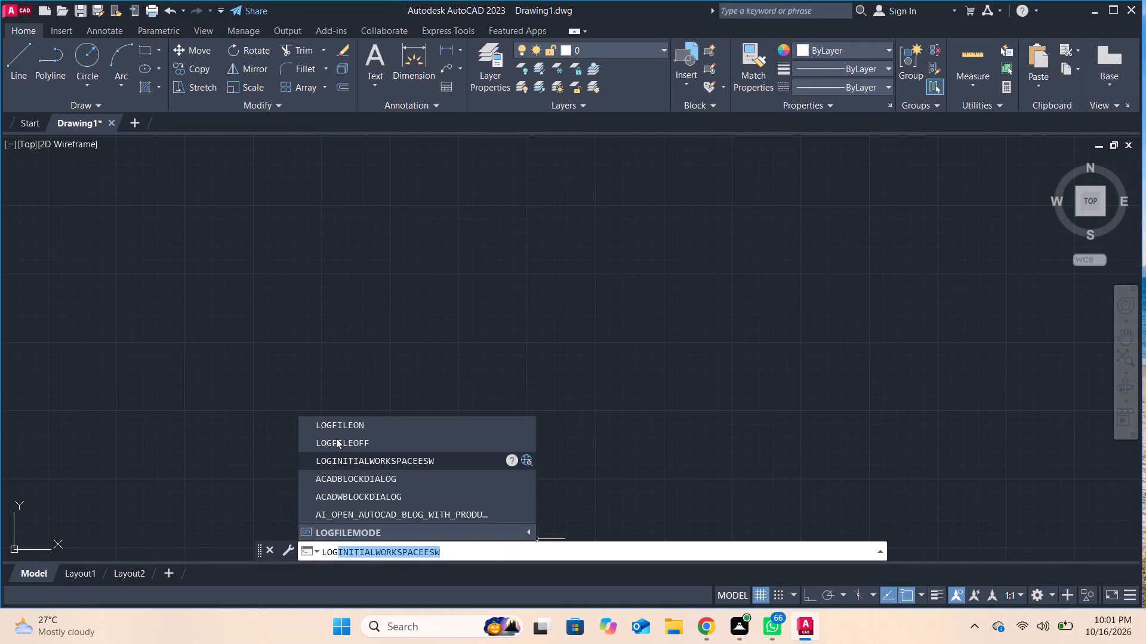
{"action": "left_click", "coordinate": [348, 430]}
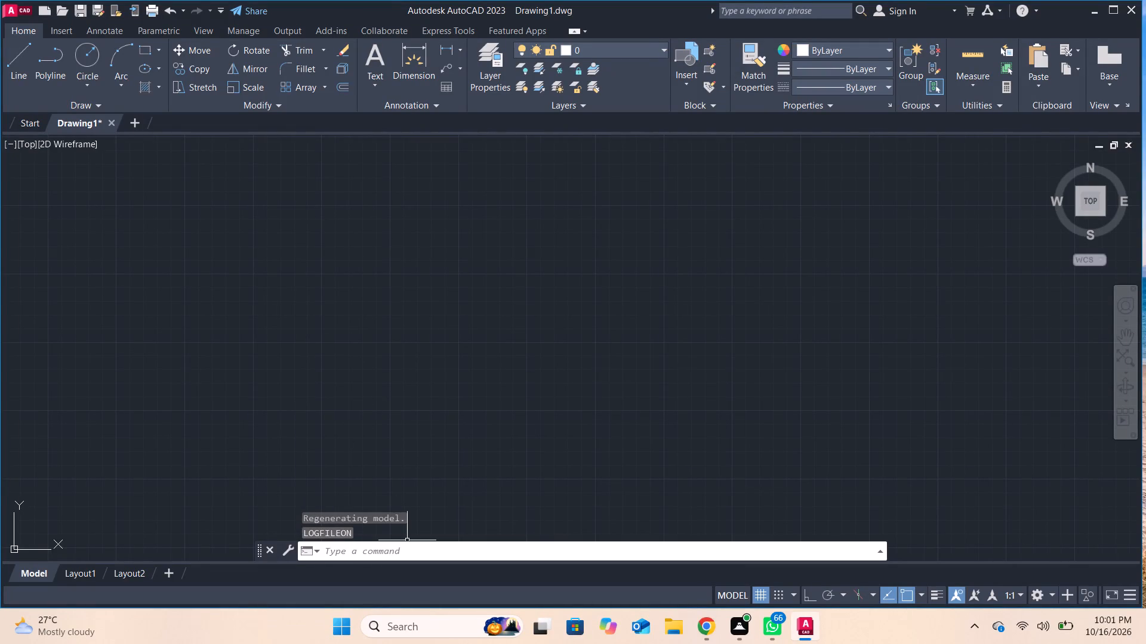
Set the drawing's length units to Engineering with a precision of 0'-0".
{"action": "left_click", "coordinate": [389, 551]}
{"action": "type", "text": "units"}
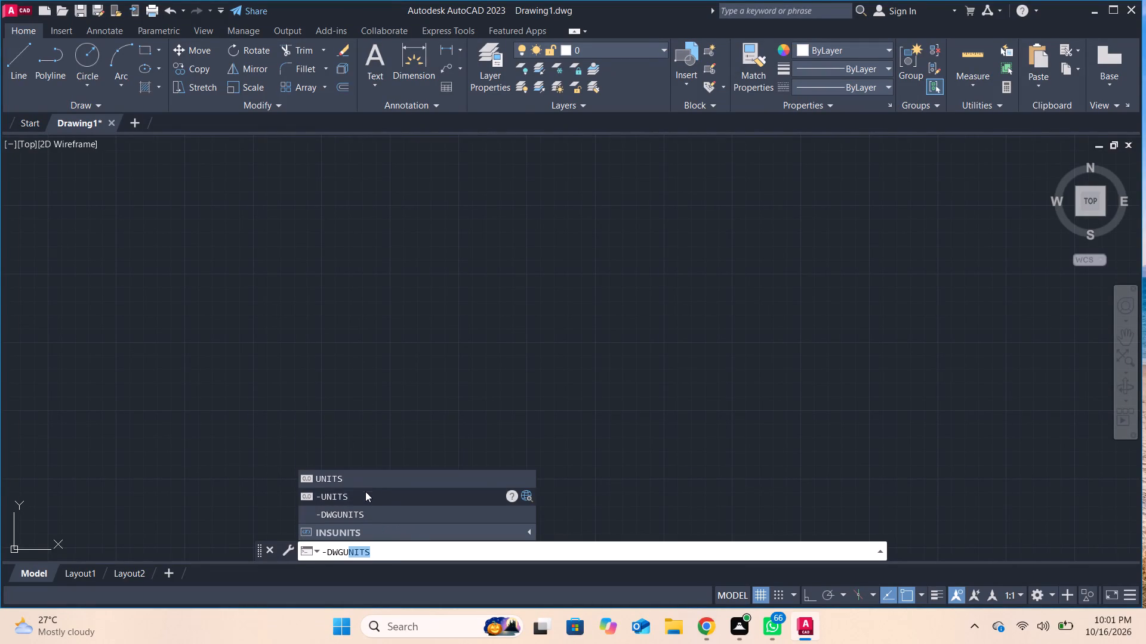
{"action": "left_click", "coordinate": [355, 481]}
{"action": "left_click", "coordinate": [510, 200]}
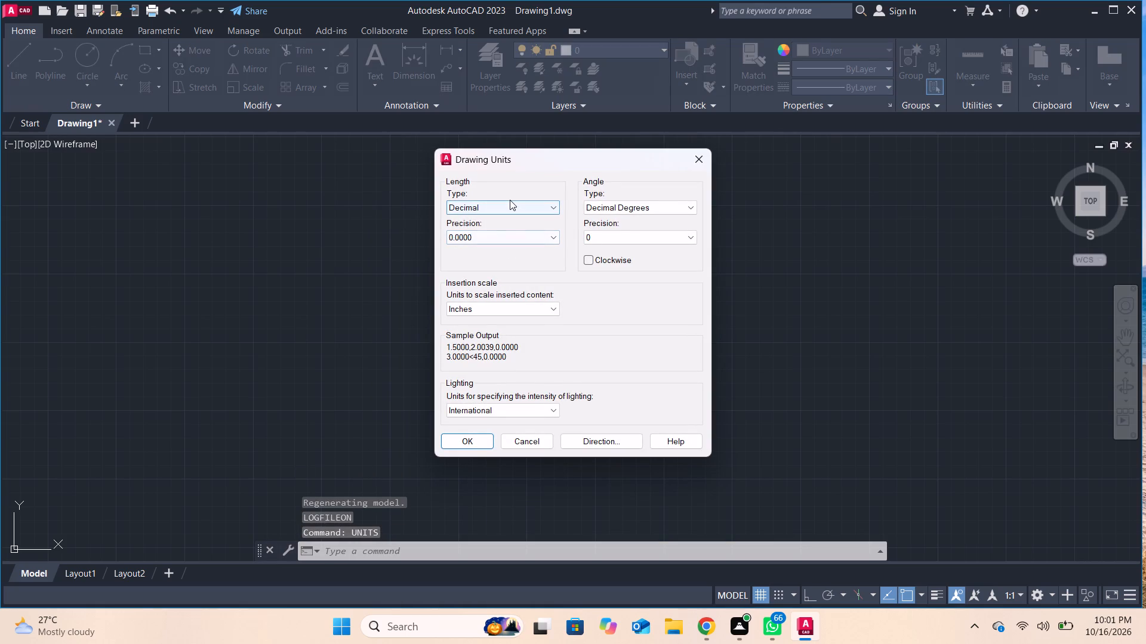
{"action": "left_click", "coordinate": [510, 200]}
{"action": "left_click", "coordinate": [493, 234]}
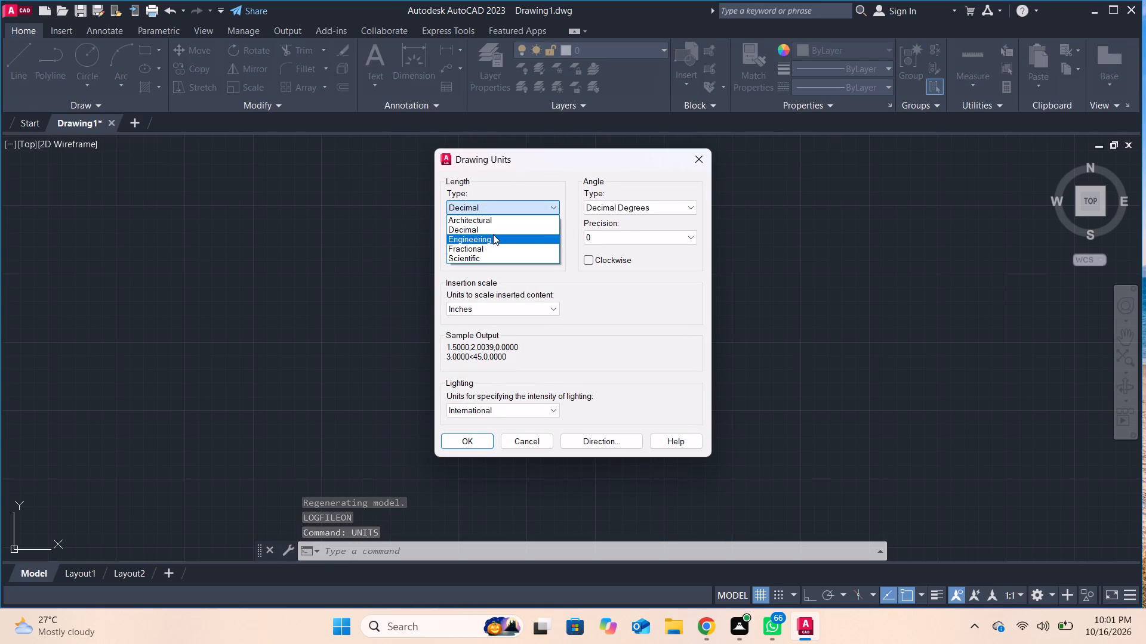
{"action": "left_click", "coordinate": [502, 240]}
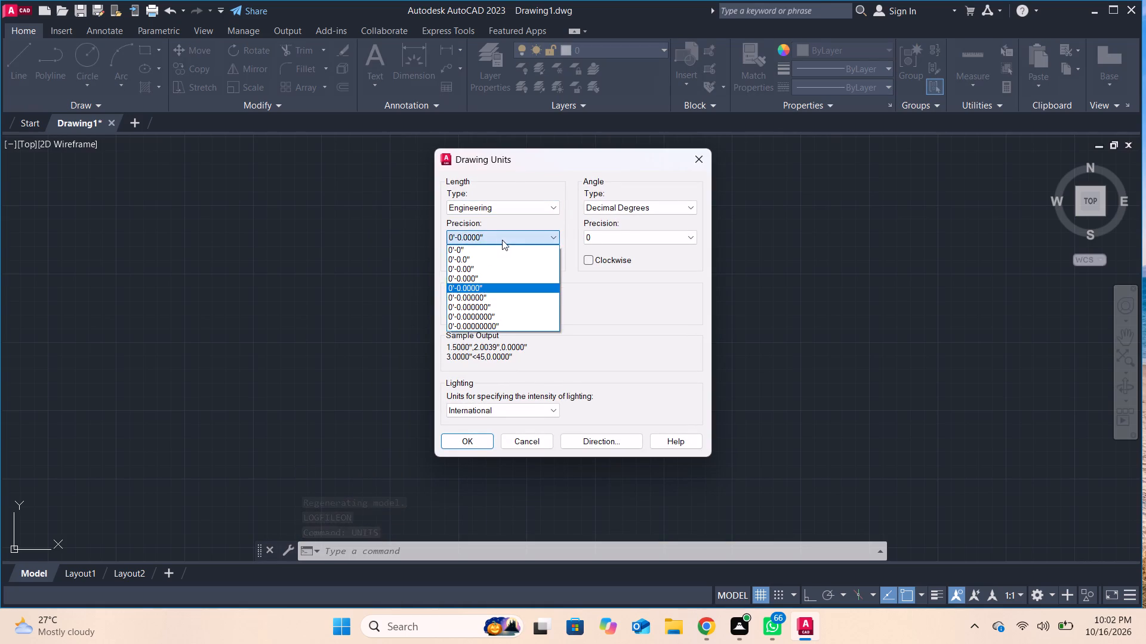
{"action": "left_click", "coordinate": [492, 247]}
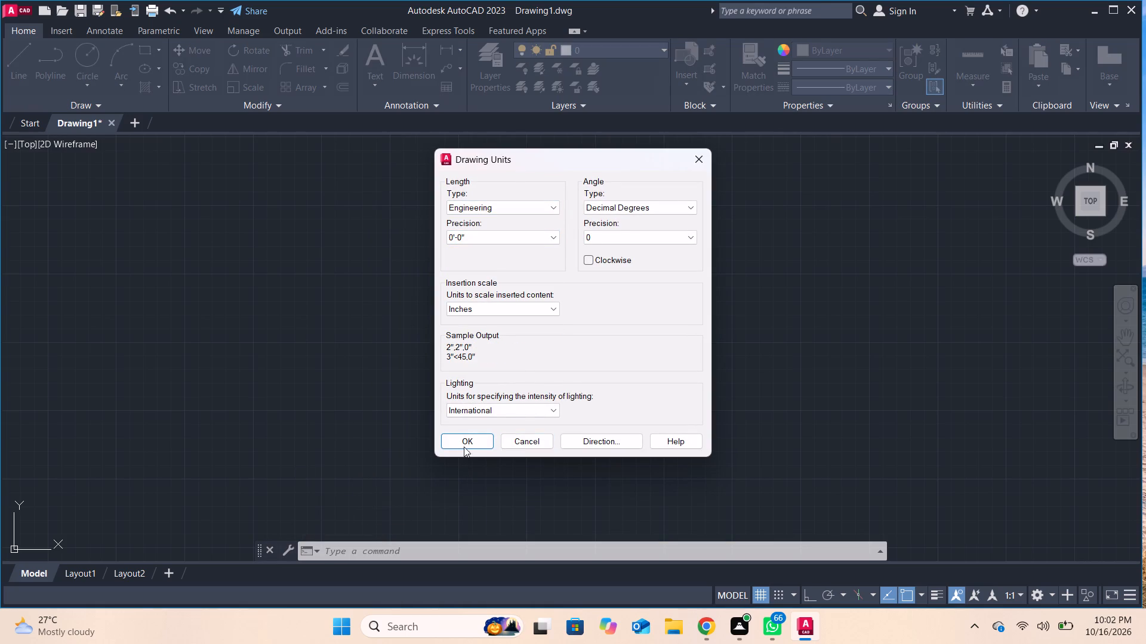
{"action": "left_click", "coordinate": [466, 439]}
Modify the Standard dimension style's primary units to Engineering format with 0'-0" precision, and set the style current.
{"action": "left_click", "coordinate": [387, 556]}
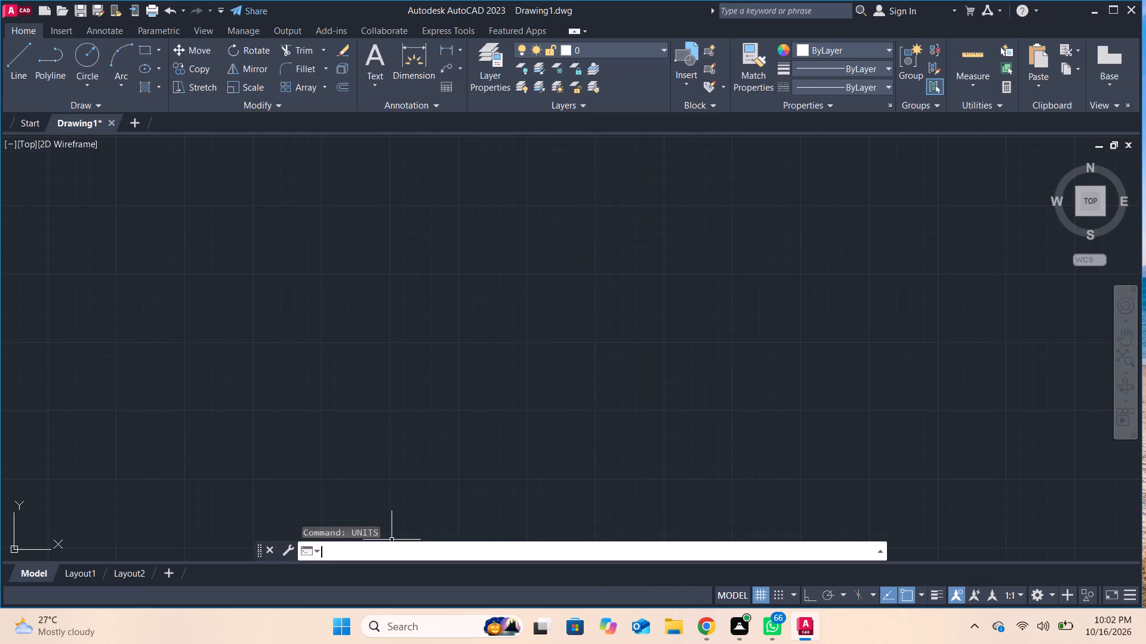
{"action": "key", "text": "s"}
{"action": "key", "text": "BackSpace"}
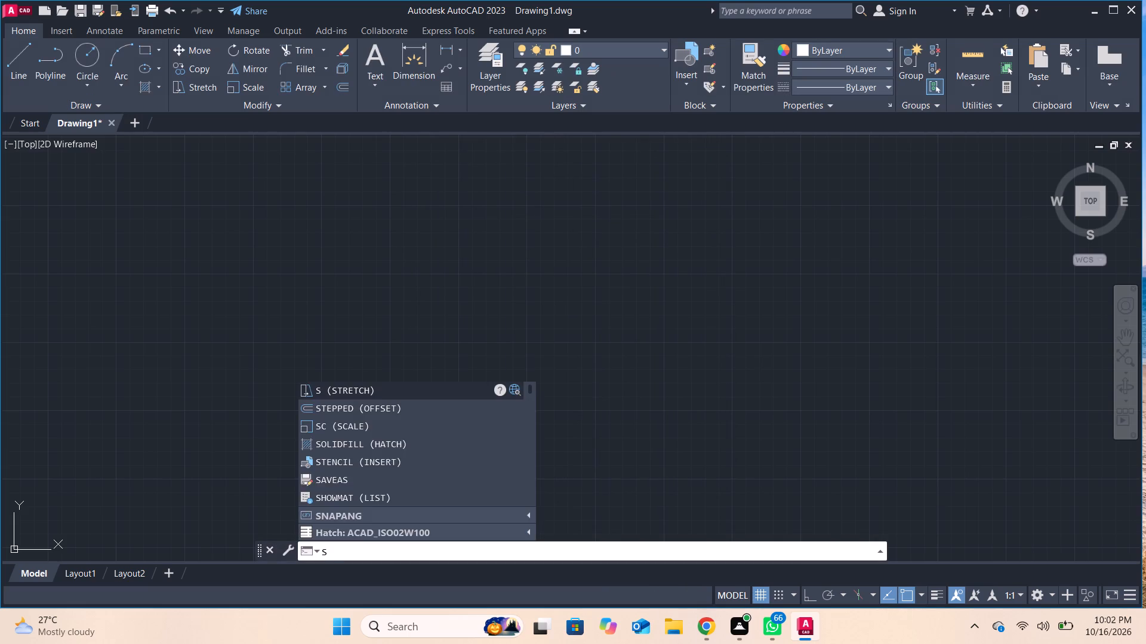
{"action": "type", "text": "di"}
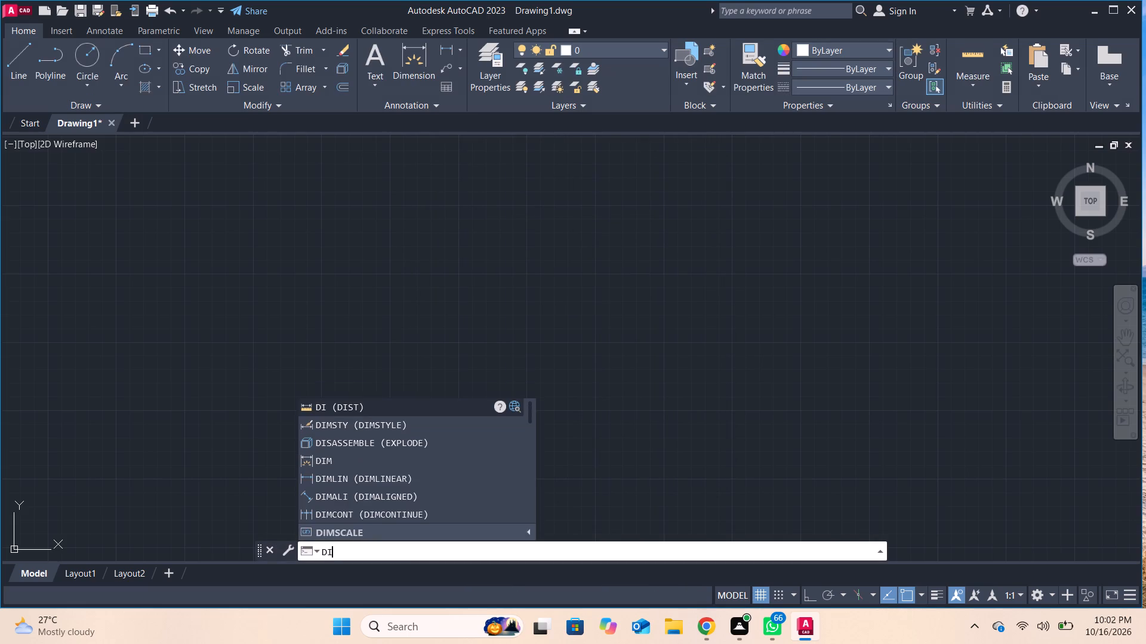
{"action": "left_click", "coordinate": [368, 426]}
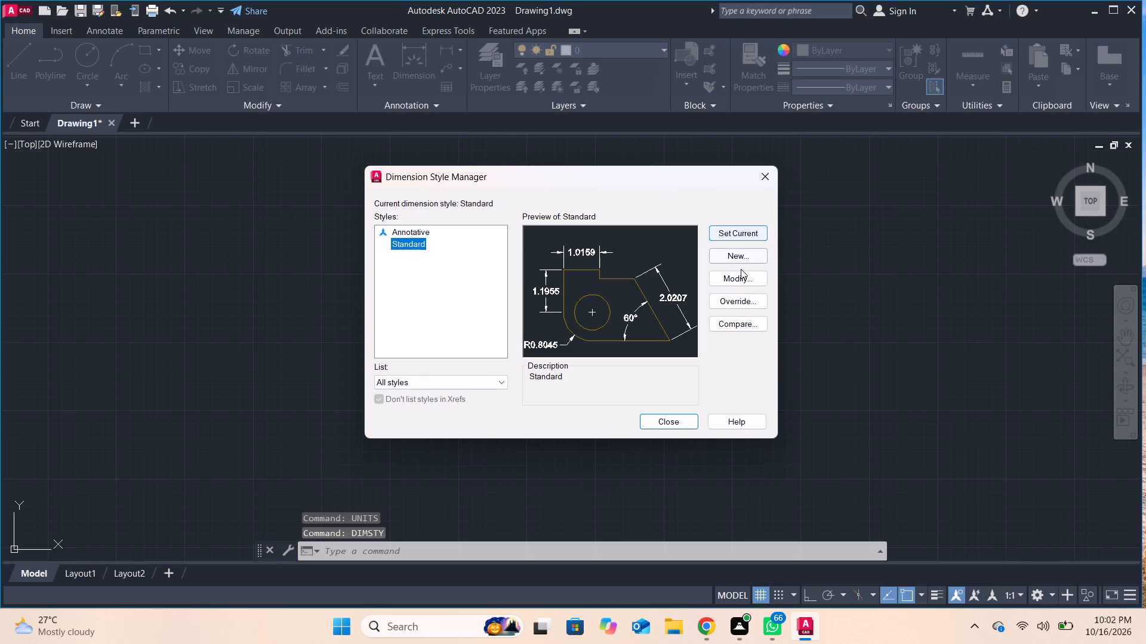
{"action": "left_click", "coordinate": [739, 277]}
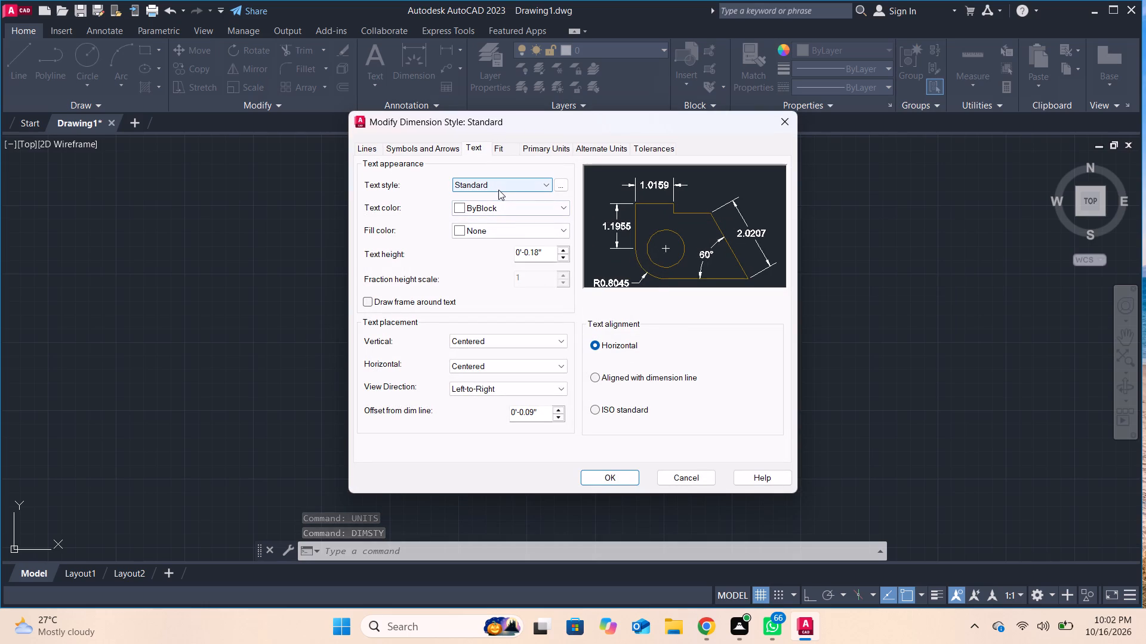
{"action": "left_click", "coordinate": [547, 152]}
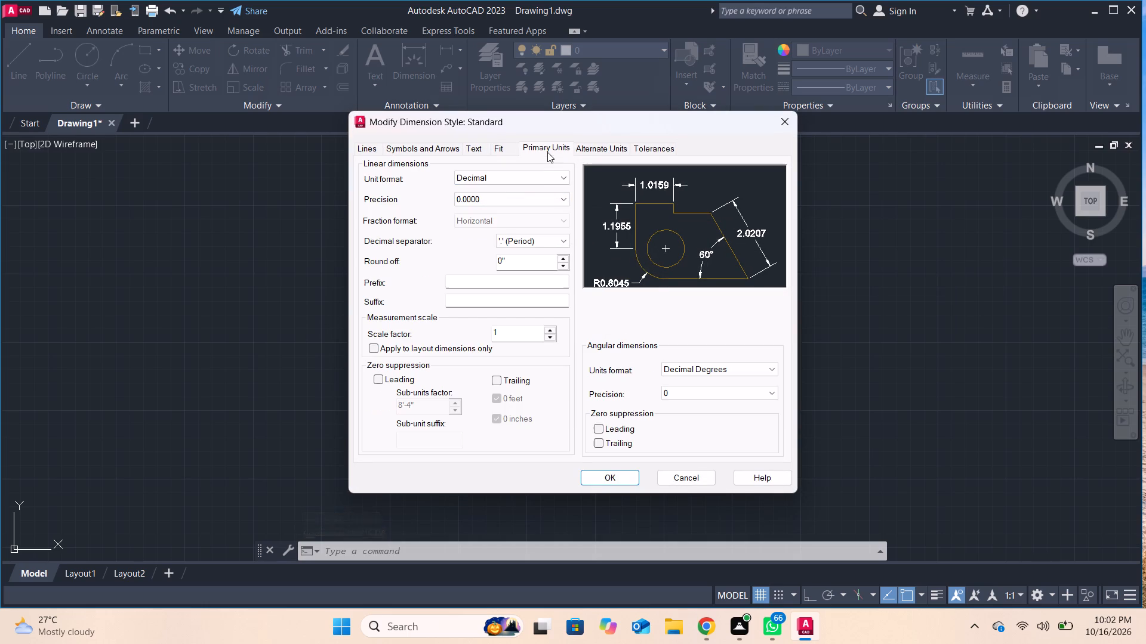
{"action": "left_click", "coordinate": [509, 178]}
{"action": "left_click", "coordinate": [501, 209]}
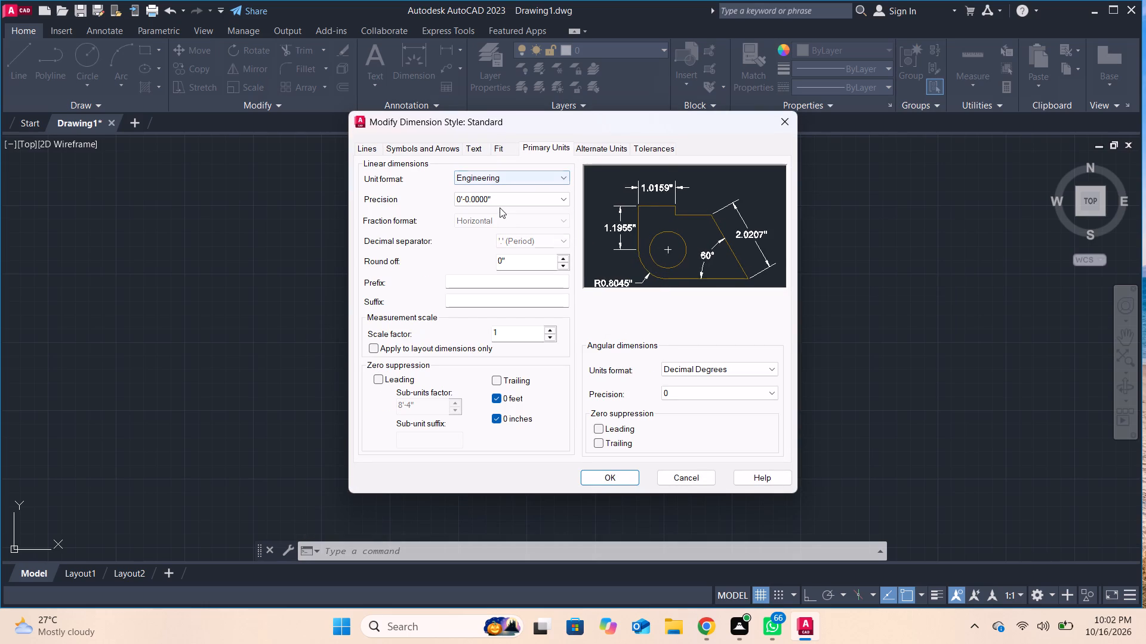
{"action": "left_click", "coordinate": [499, 207]}
{"action": "left_click", "coordinate": [500, 199]}
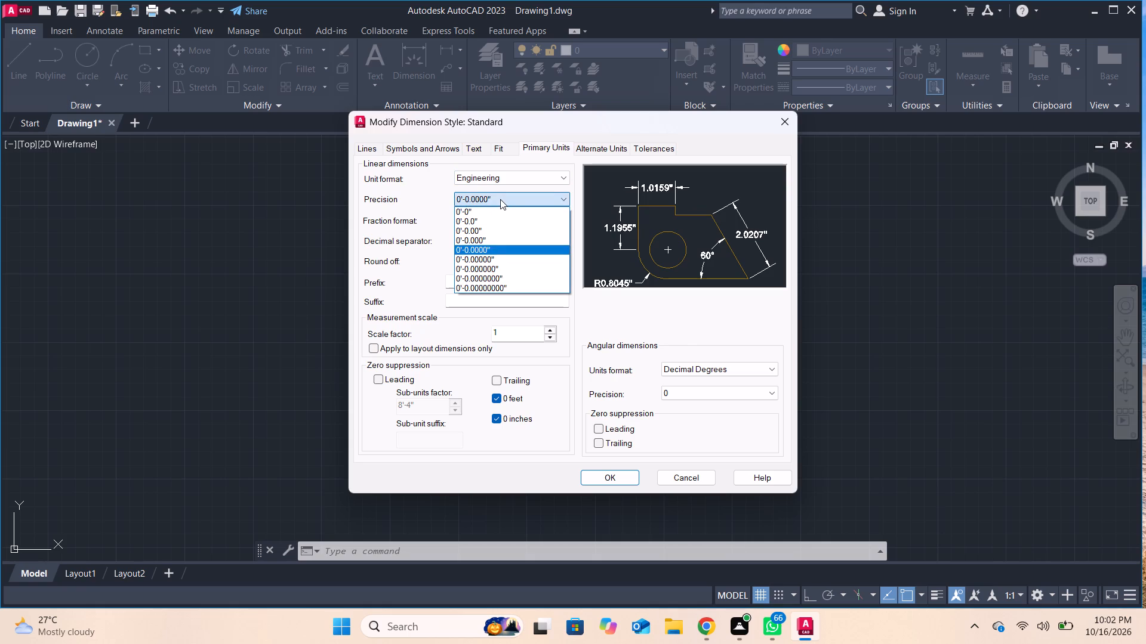
{"action": "left_click", "coordinate": [489, 211]}
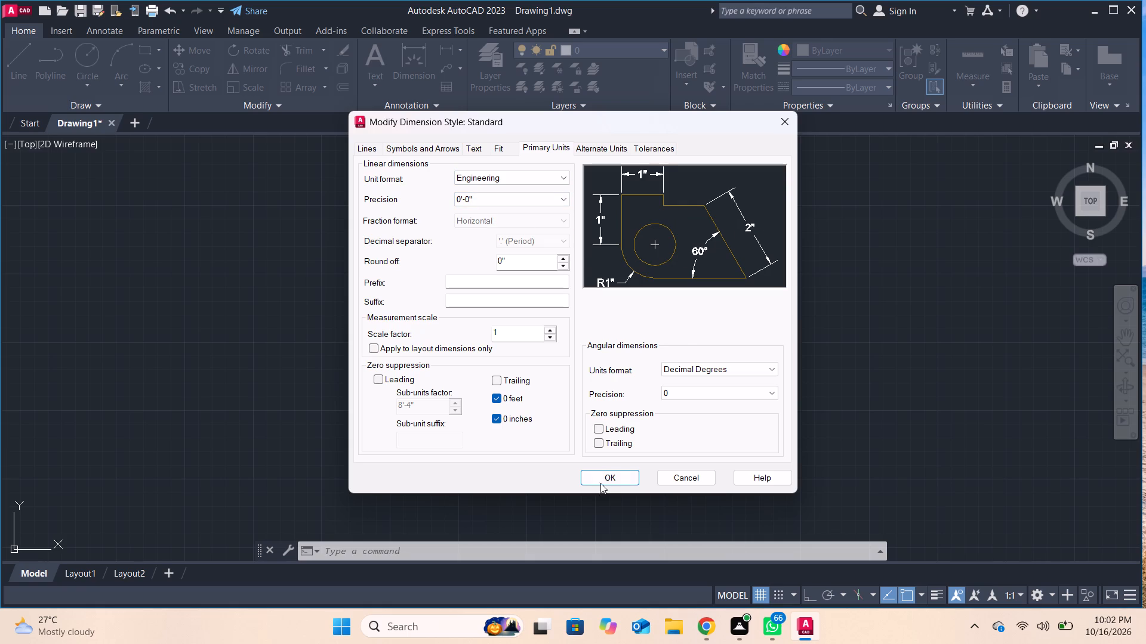
{"action": "left_click", "coordinate": [621, 479]}
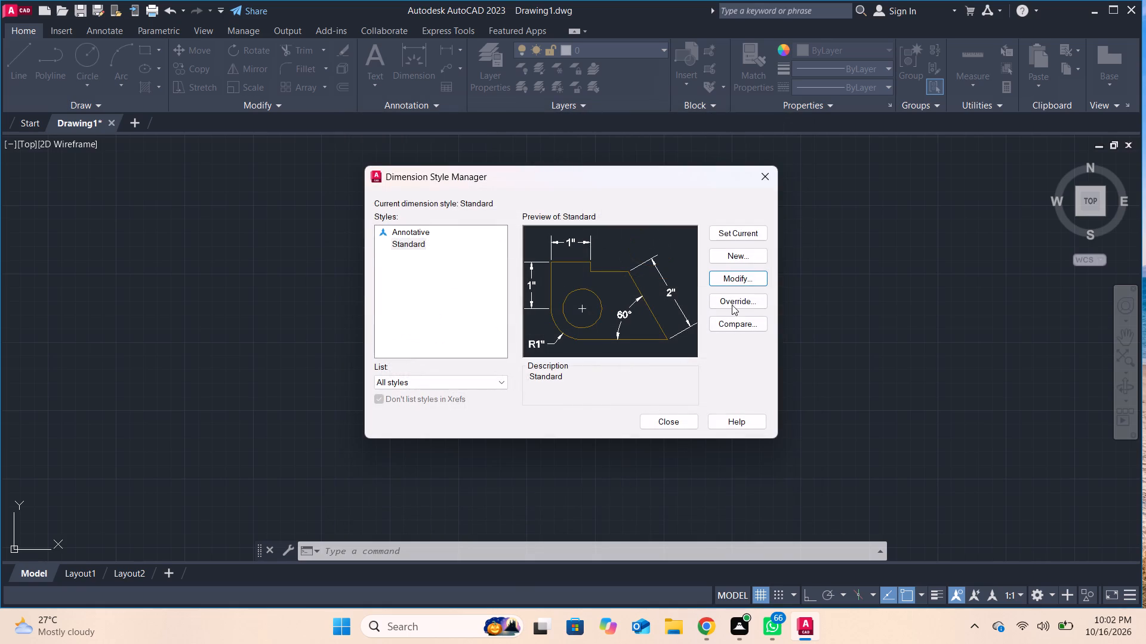
{"action": "left_click", "coordinate": [747, 234]}
{"action": "left_click", "coordinate": [672, 423]}
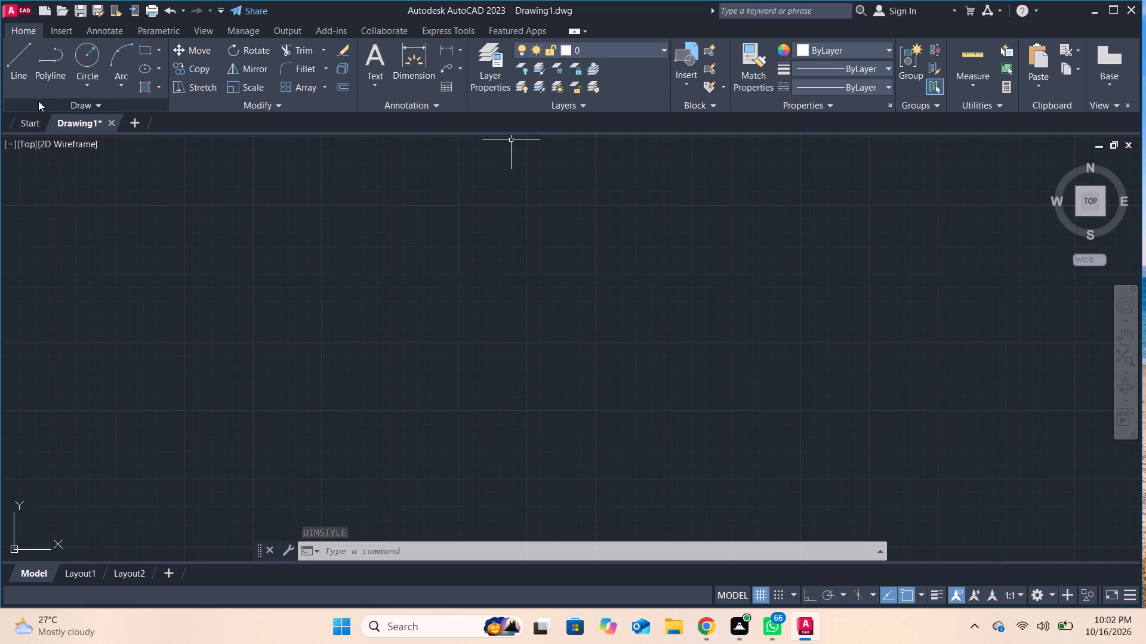
Turn Ortho on and draw a 35' horizontal line as the top edge of a rectangular outline.
{"action": "scroll", "coordinate": [396, 279], "scroll_direction": "down", "scroll_amount": 4}
{"action": "scroll", "coordinate": [505, 271], "scroll_direction": "down", "scroll_amount": 1}
{"action": "middle_click_drag", "start_coordinate": [505, 271], "coordinate": [188, 608]}
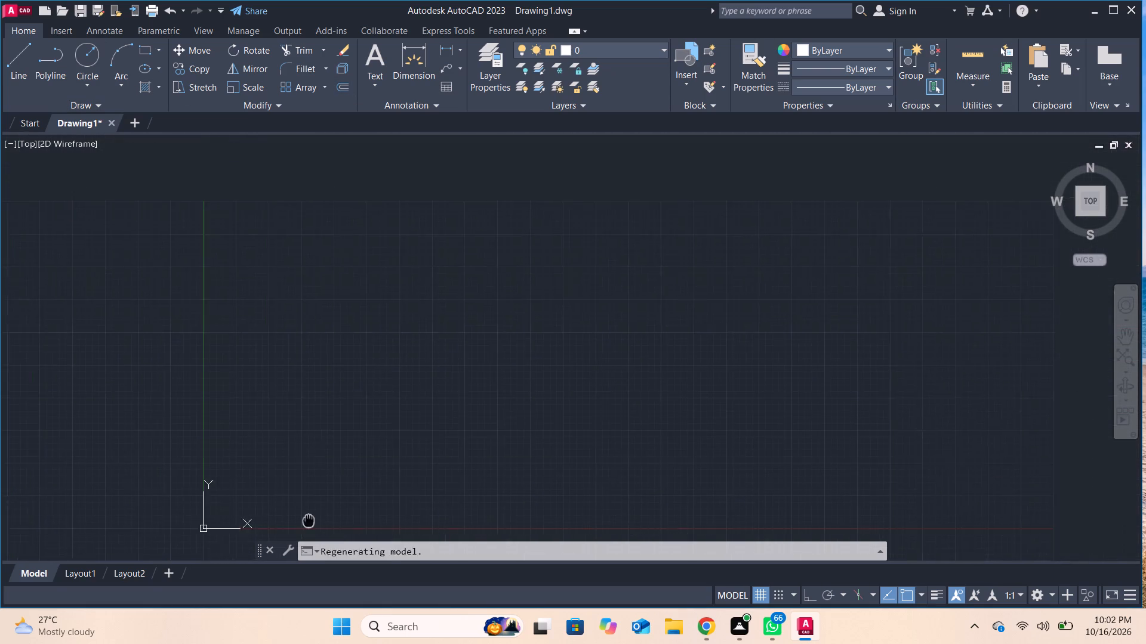
{"action": "middle_click_drag", "start_coordinate": [188, 608], "coordinate": [185, 611]}
{"action": "scroll", "coordinate": [412, 349], "scroll_direction": "up", "scroll_amount": 1}
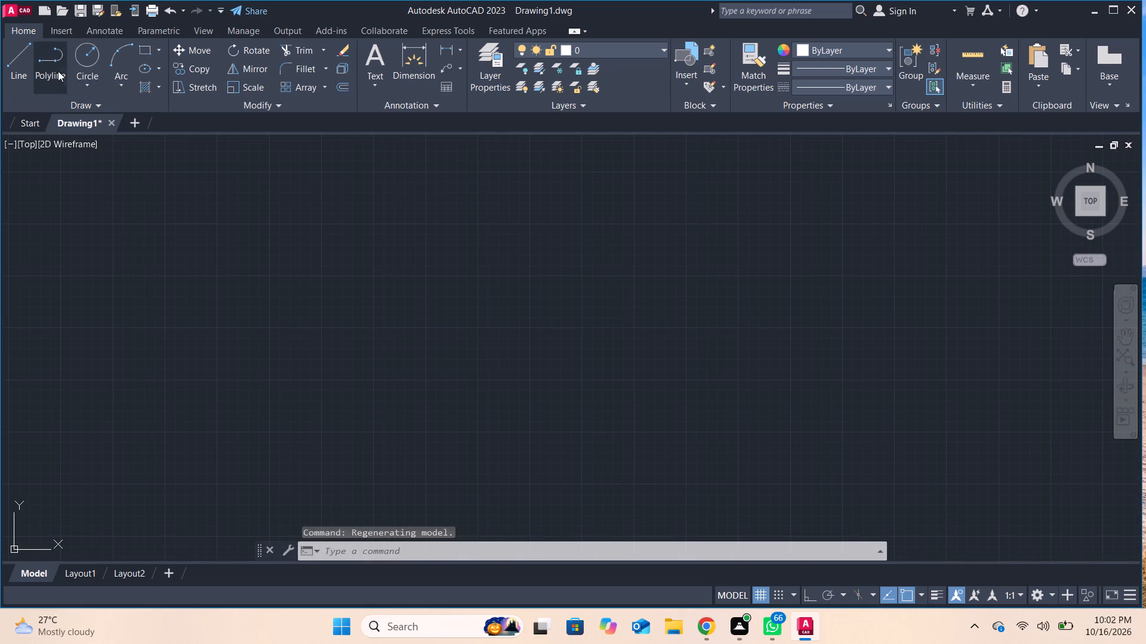
{"action": "left_click", "coordinate": [24, 56]}
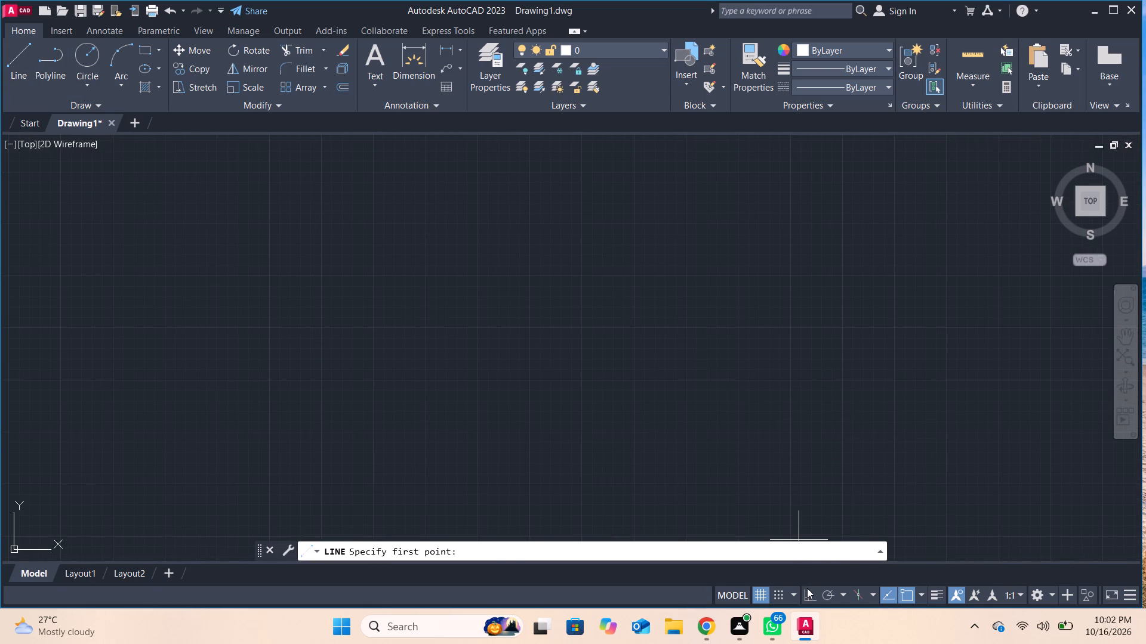
{"action": "left_click", "coordinate": [807, 588]}
{"action": "left_click", "coordinate": [382, 178]}
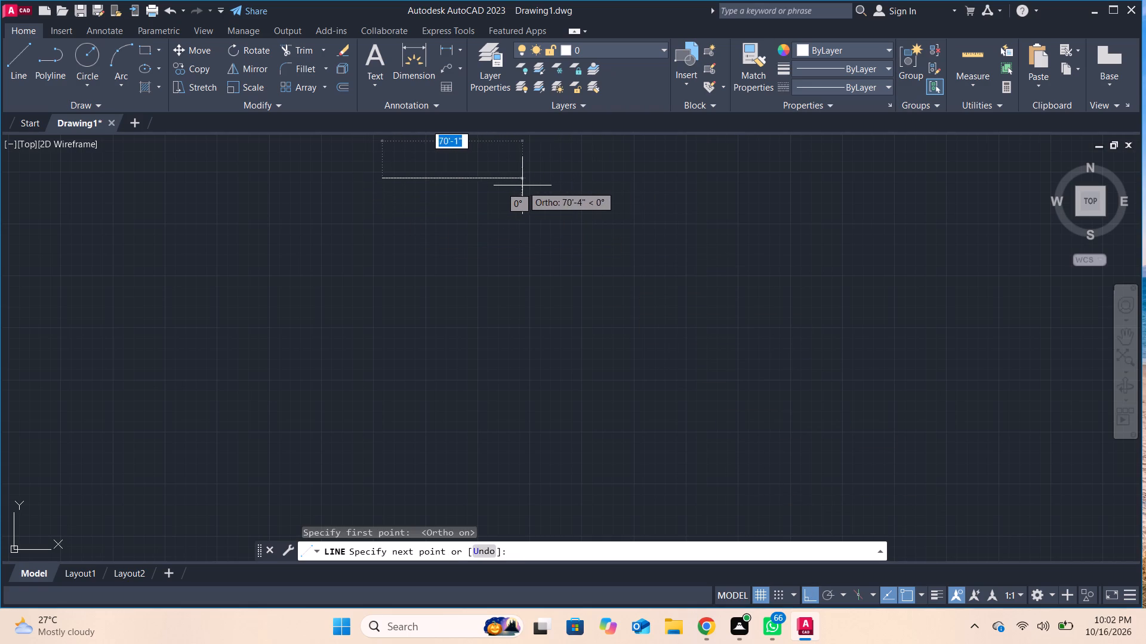
{"action": "scroll", "coordinate": [403, 175], "scroll_direction": "up", "scroll_amount": 1}
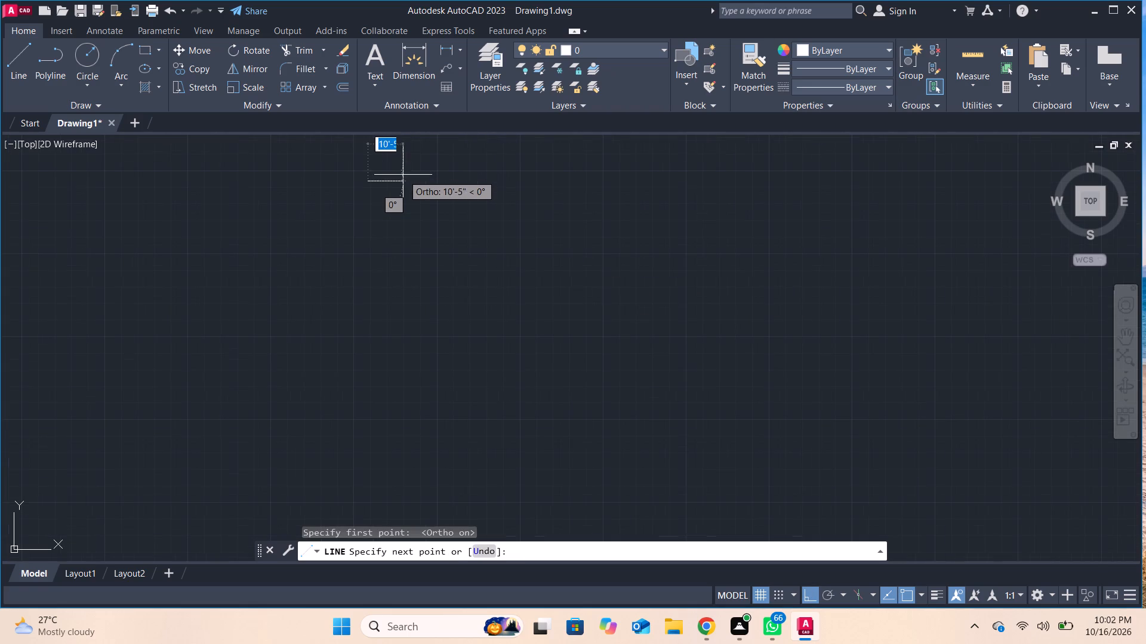
{"action": "scroll", "coordinate": [403, 175], "scroll_direction": "up", "scroll_amount": 2}
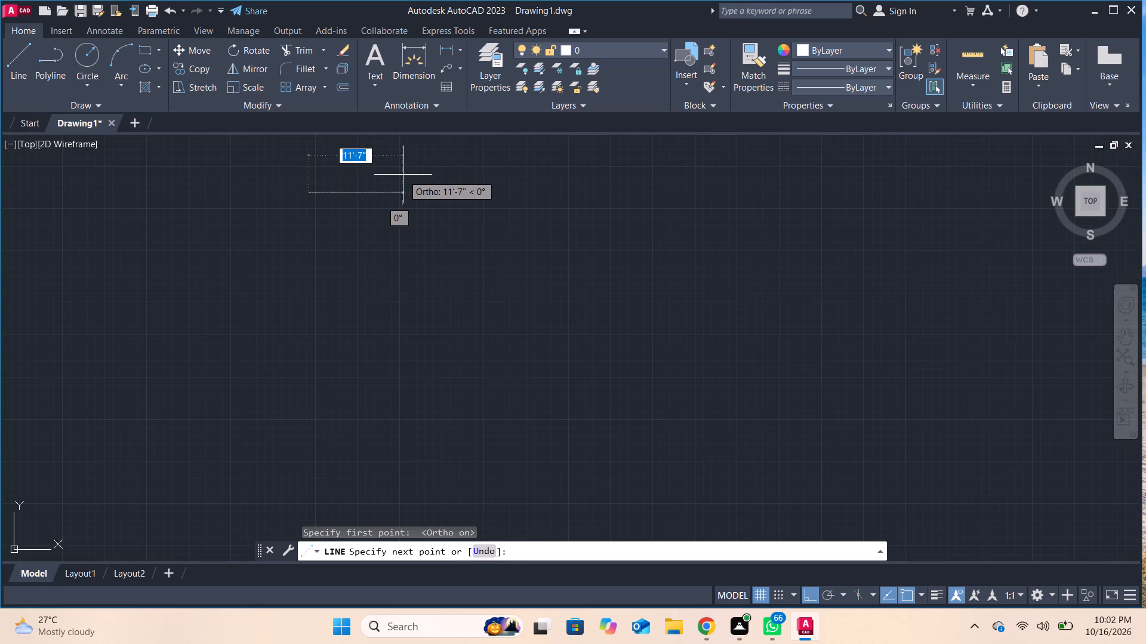
{"action": "middle_click_drag", "start_coordinate": [403, 174], "coordinate": [482, 173]}
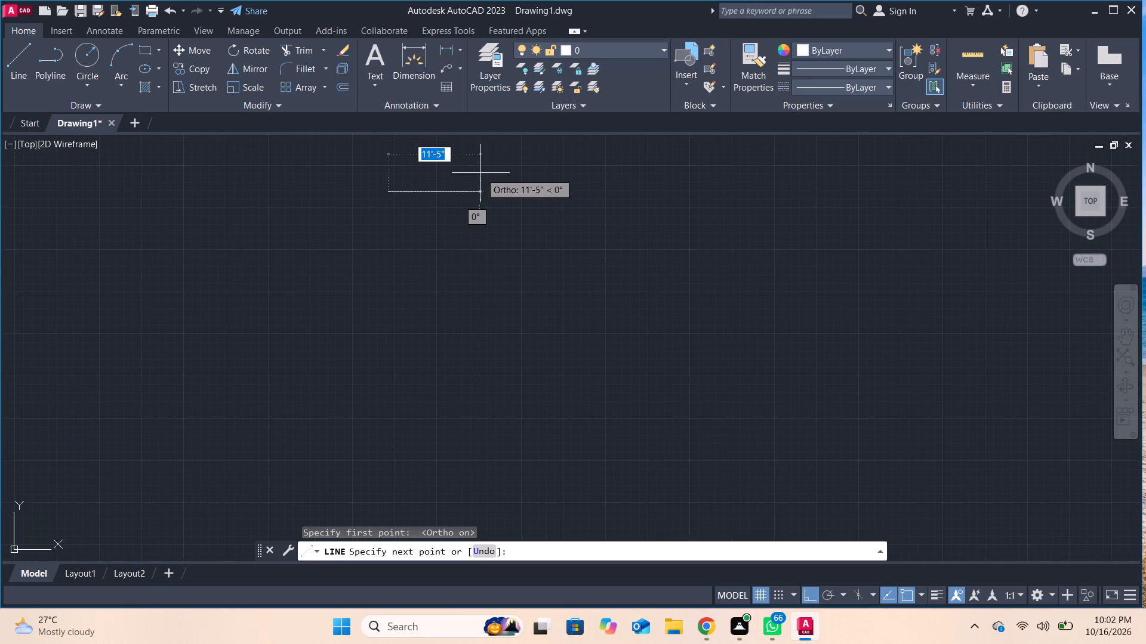
{"action": "type", "text": "35"}
{"action": "key", "text": "apostrophe"}
{"action": "key", "text": "Return"}
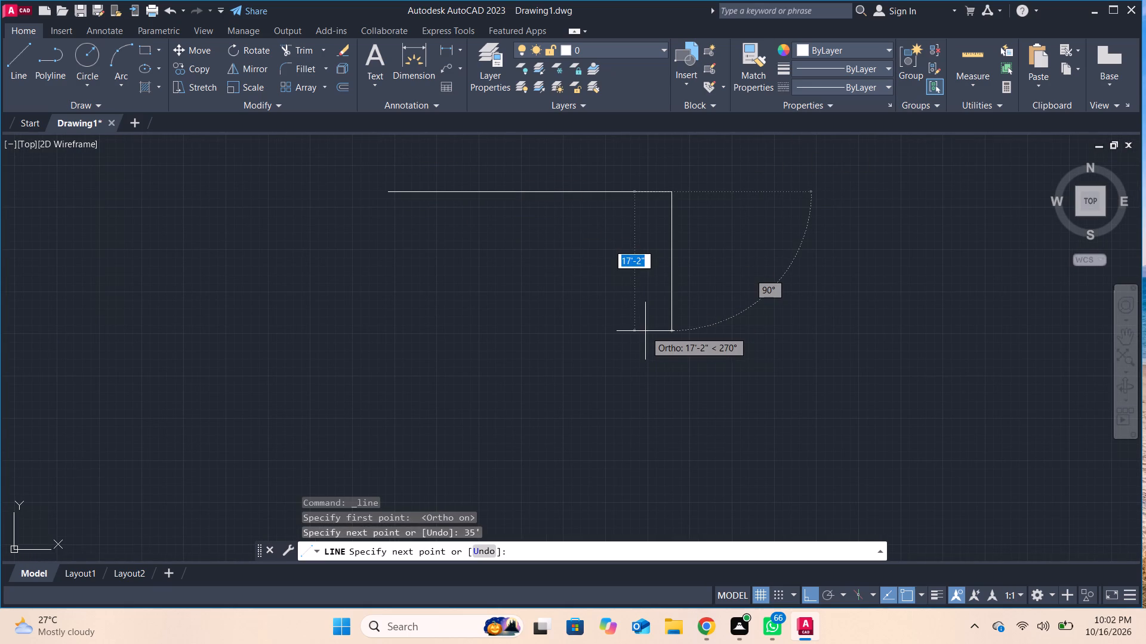
Continue the line chain 50' down, 35' to the left and 50' up to complete the rectangular outline.
{"action": "type", "text": "50'"}
{"action": "key", "text": "Return"}
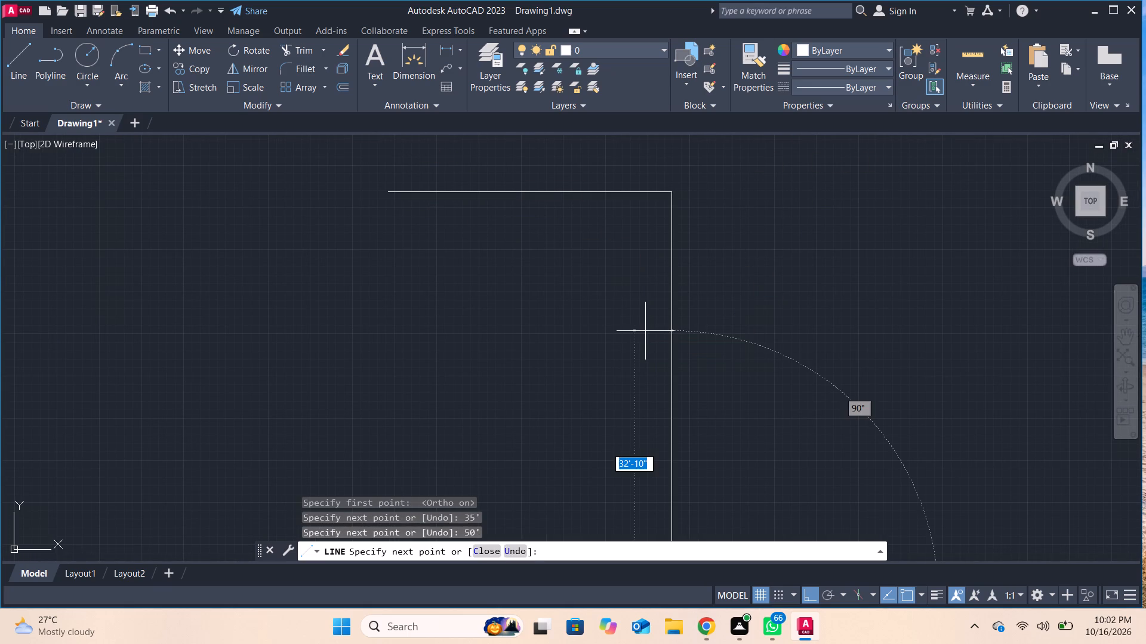
{"action": "scroll", "coordinate": [686, 320], "scroll_direction": "down", "scroll_amount": 2}
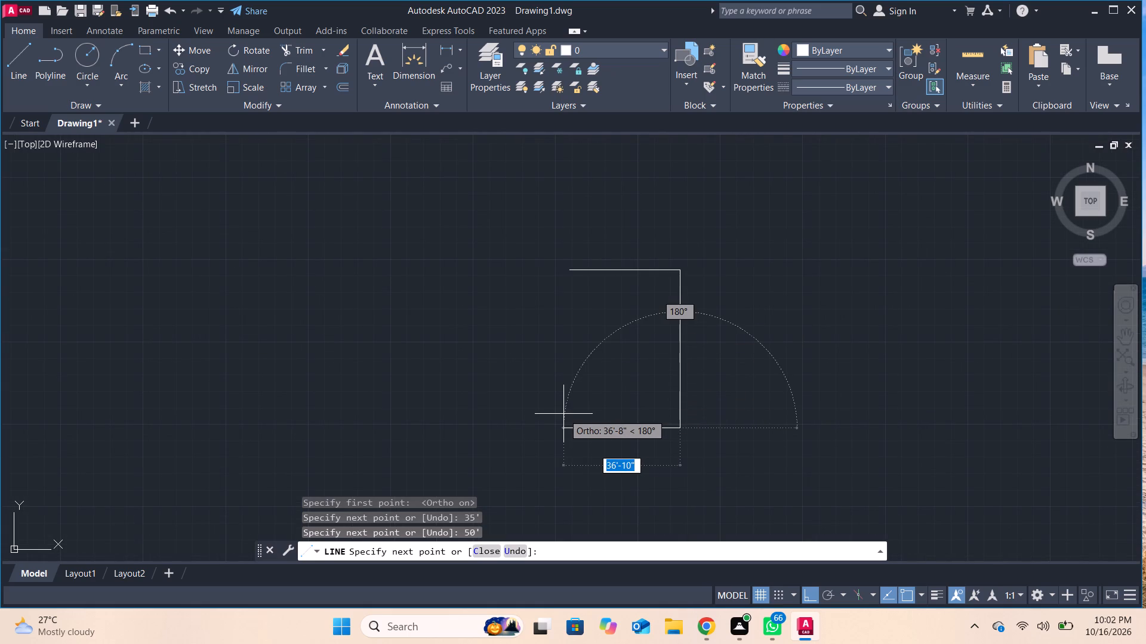
{"action": "type", "text": "35'"}
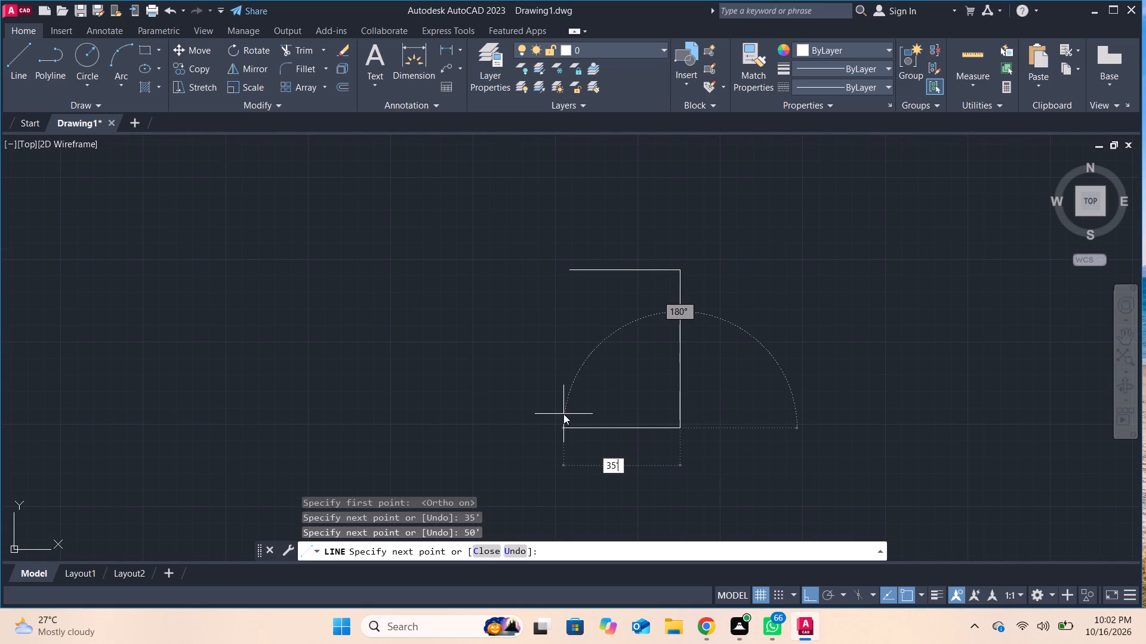
{"action": "key", "text": "Return"}
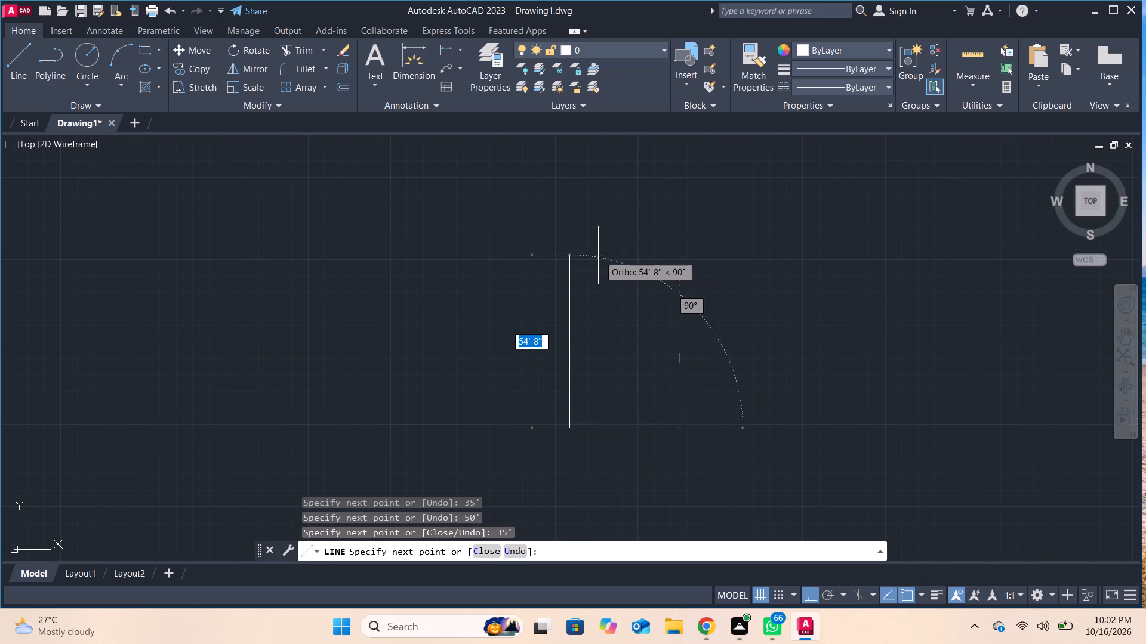
{"action": "type", "text": "50'"}
{"action": "key", "text": "Return"}
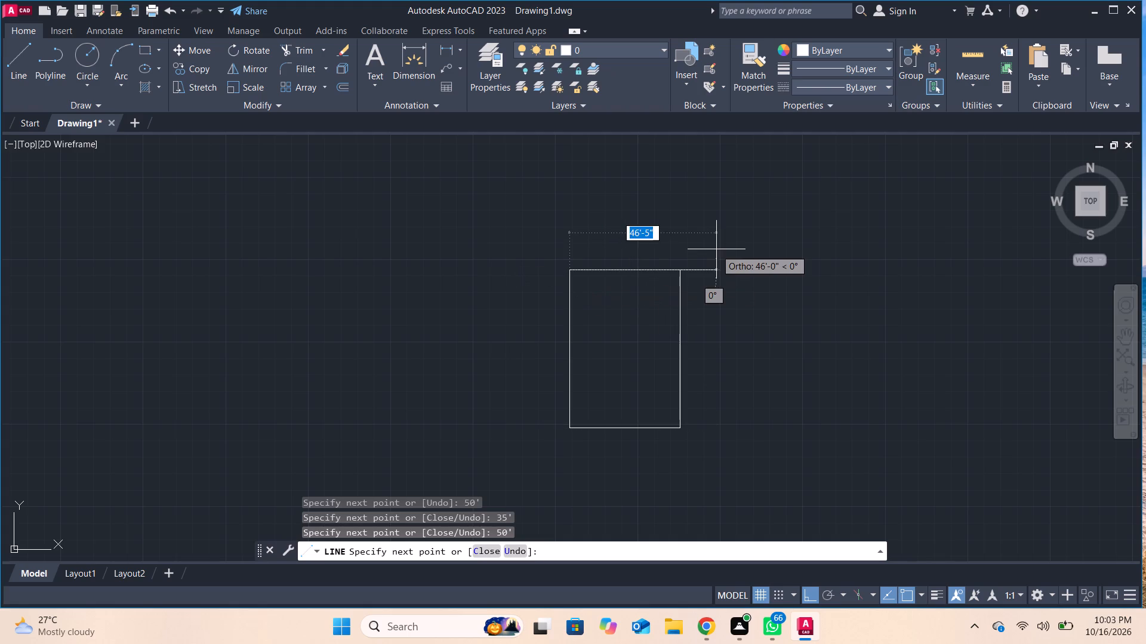
{"action": "key", "text": "Return"}
End the line chain and join the four outline edges into a single polyline.
{"action": "scroll", "coordinate": [716, 249], "scroll_direction": "down", "scroll_amount": 3}
{"action": "scroll", "coordinate": [706, 299], "scroll_direction": "up", "scroll_amount": 4}
{"action": "middle_click_drag", "start_coordinate": [651, 259], "coordinate": [614, 476]}
{"action": "scroll", "coordinate": [623, 427], "scroll_direction": "up", "scroll_amount": 1}
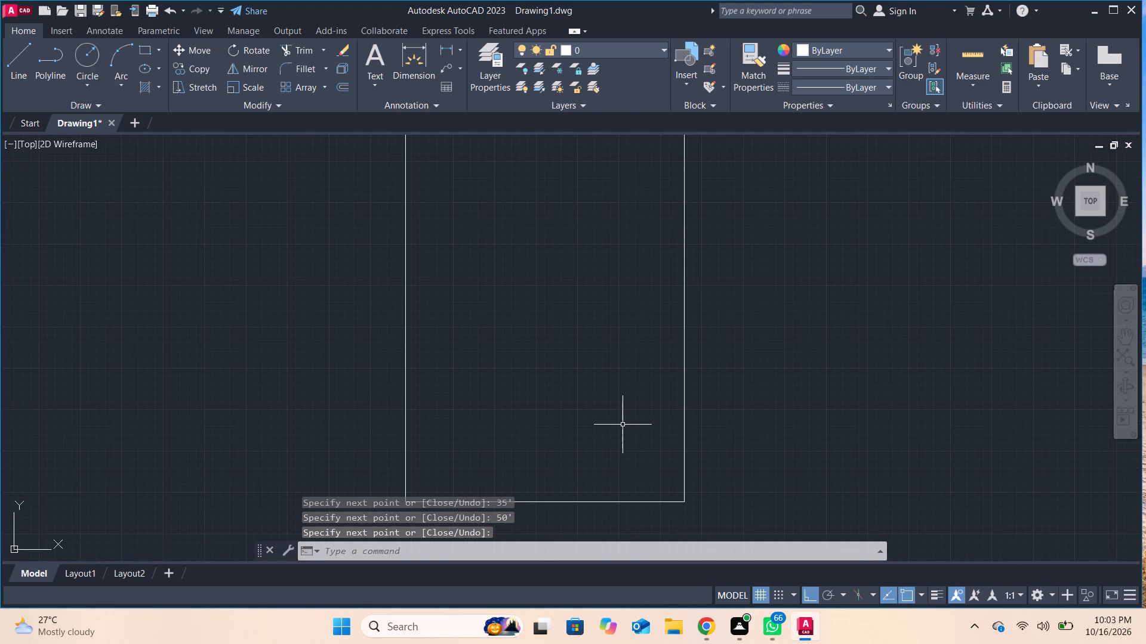
{"action": "middle_click_drag", "start_coordinate": [623, 425], "coordinate": [618, 472]}
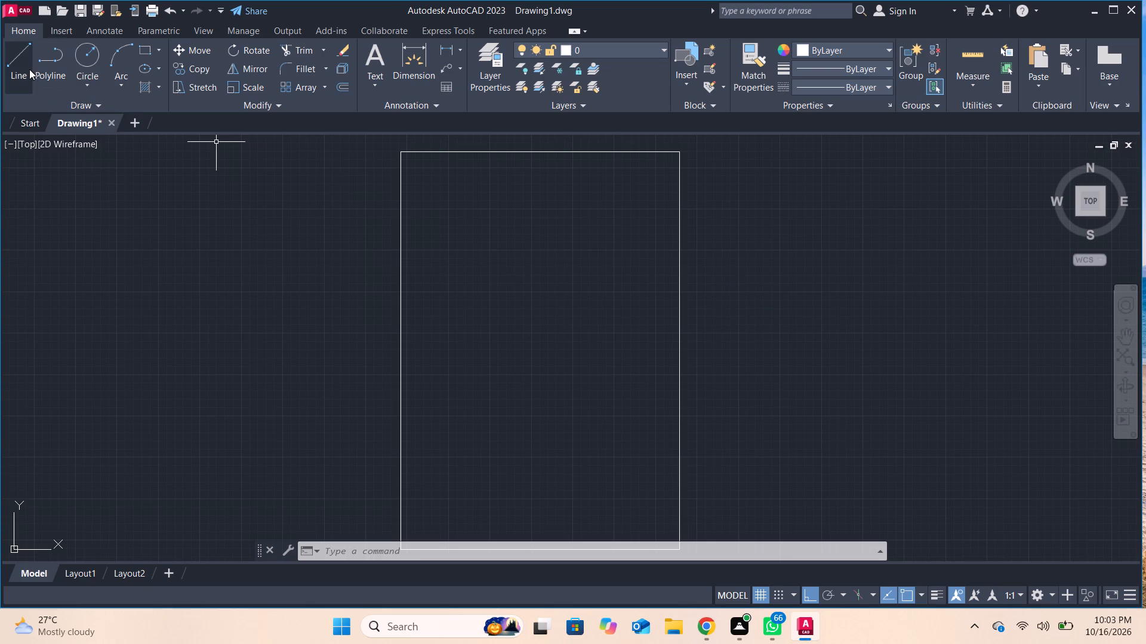
{"action": "left_click", "coordinate": [396, 542]}
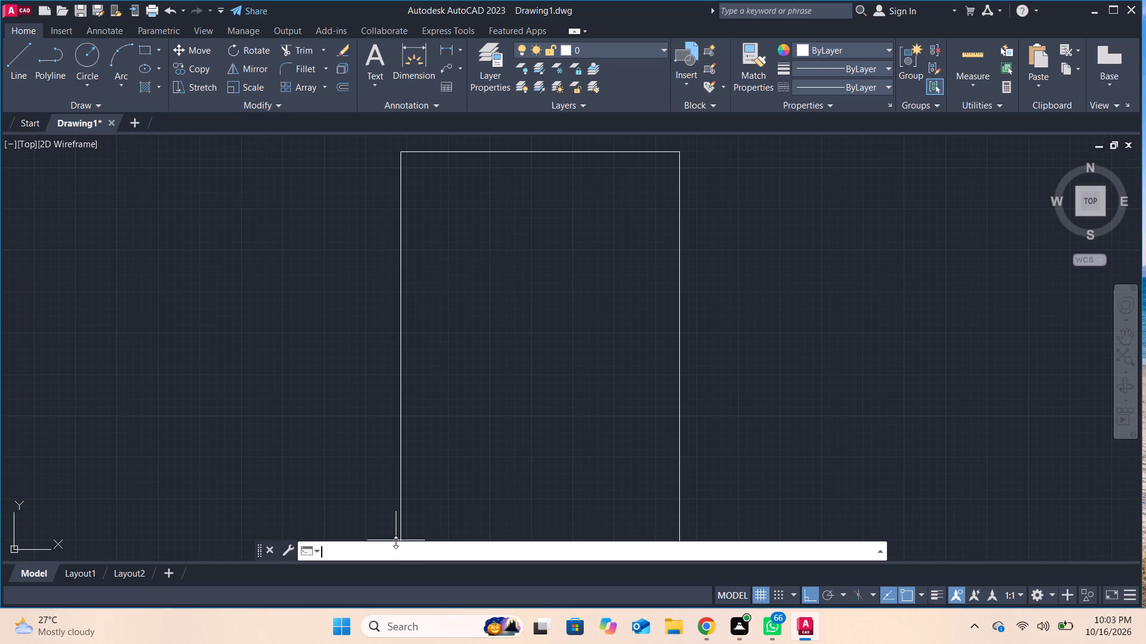
{"action": "type", "text": "join"}
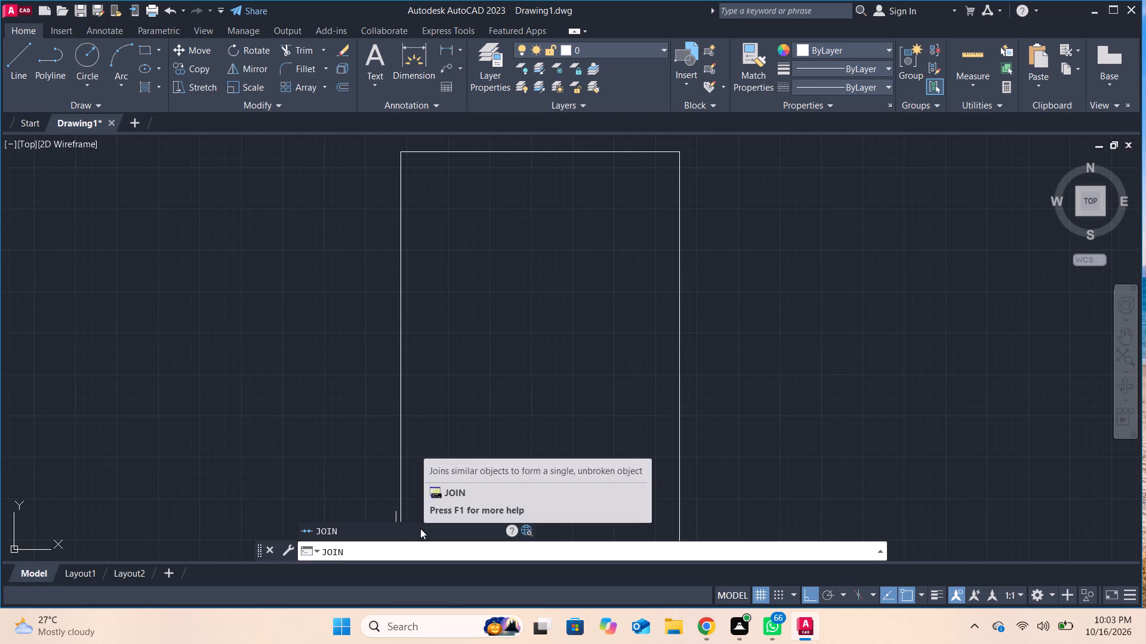
{"action": "left_click", "coordinate": [420, 527]}
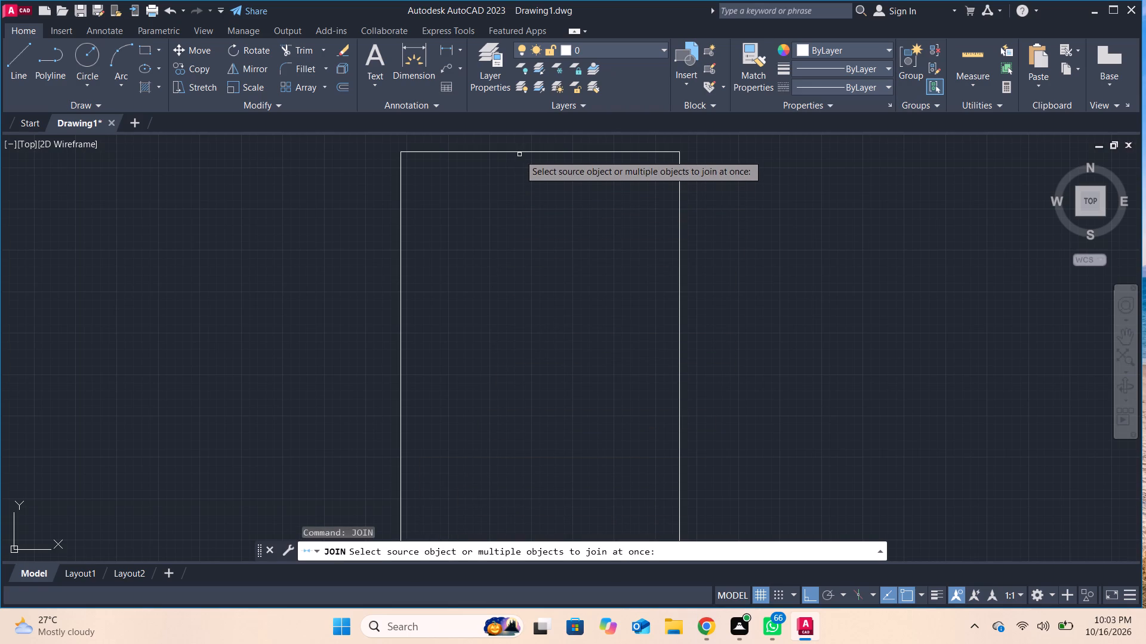
{"action": "left_click", "coordinate": [521, 153]}
{"action": "left_click", "coordinate": [400, 283]}
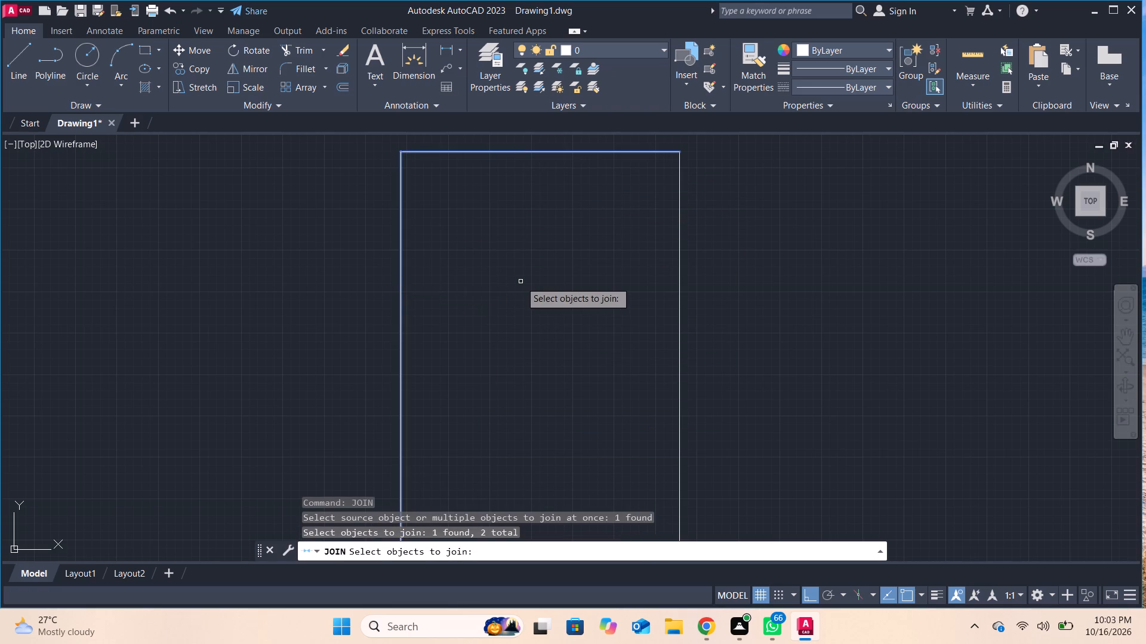
{"action": "scroll", "coordinate": [521, 281], "scroll_direction": "down", "scroll_amount": 2}
{"action": "left_click", "coordinate": [523, 387]}
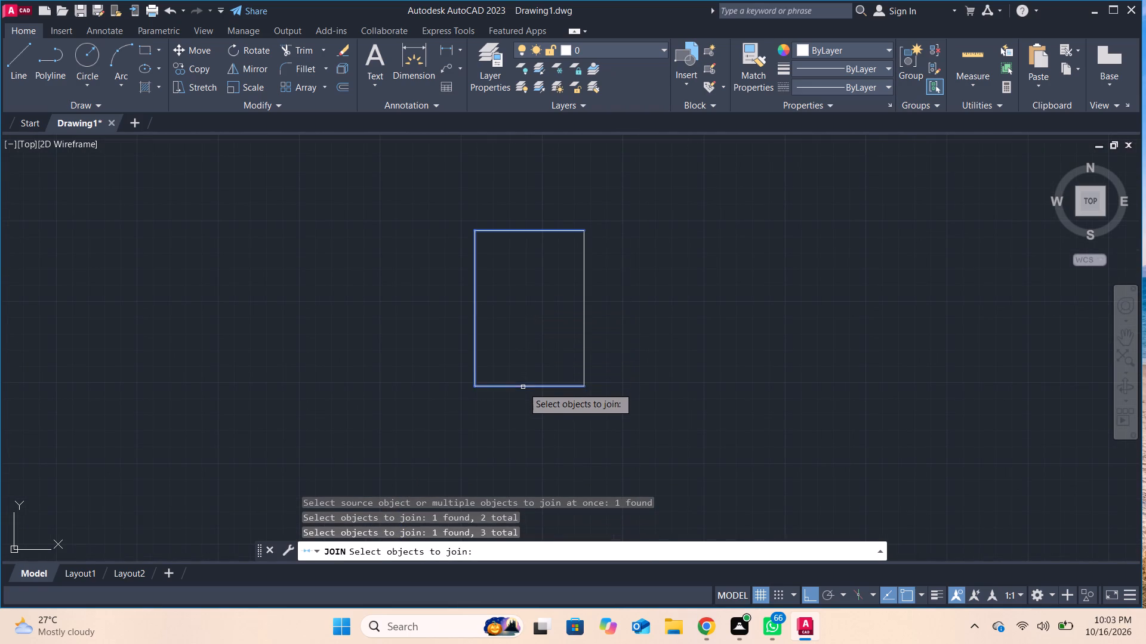
{"action": "left_click", "coordinate": [585, 339]}
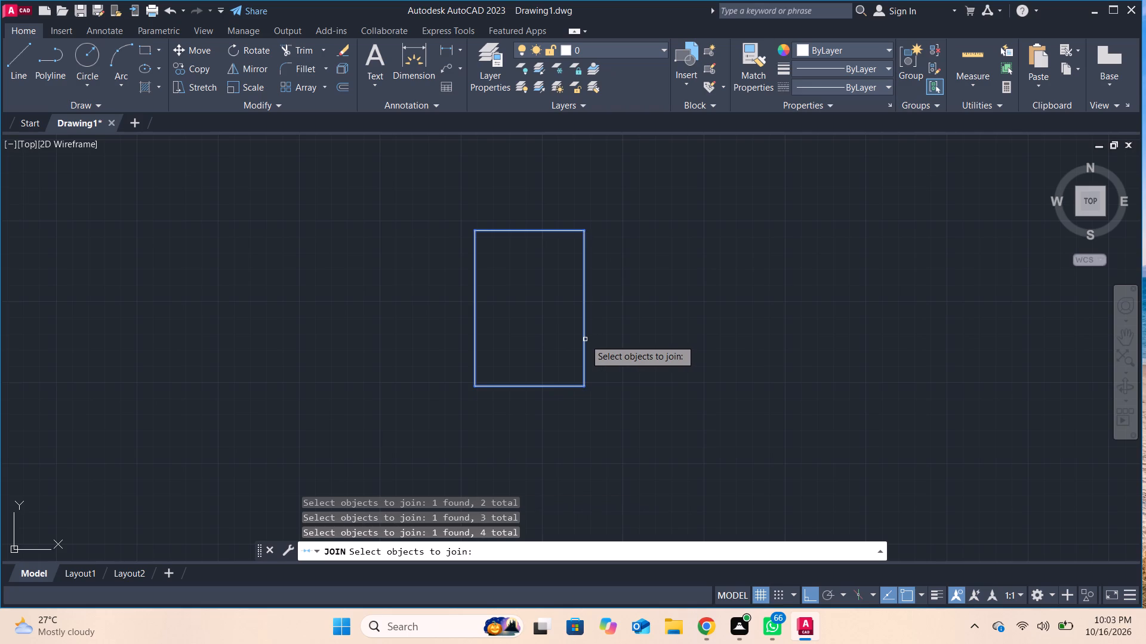
{"action": "key", "text": "Return"}
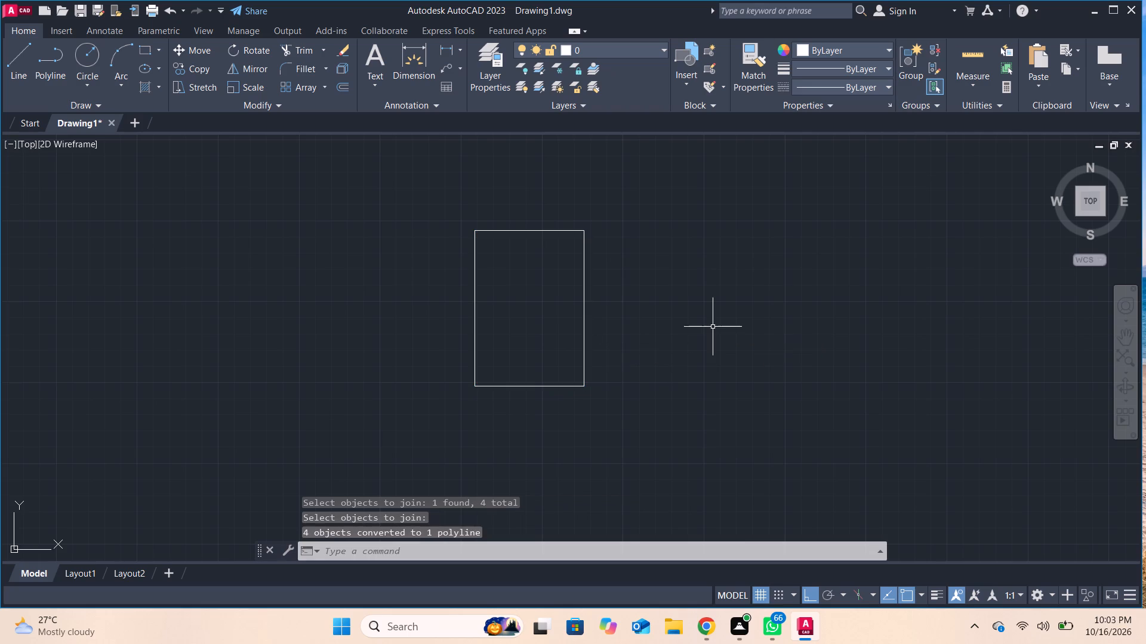
Offset the joined rectangular outline 2'6" inward.
{"action": "left_click", "coordinate": [338, 89]}
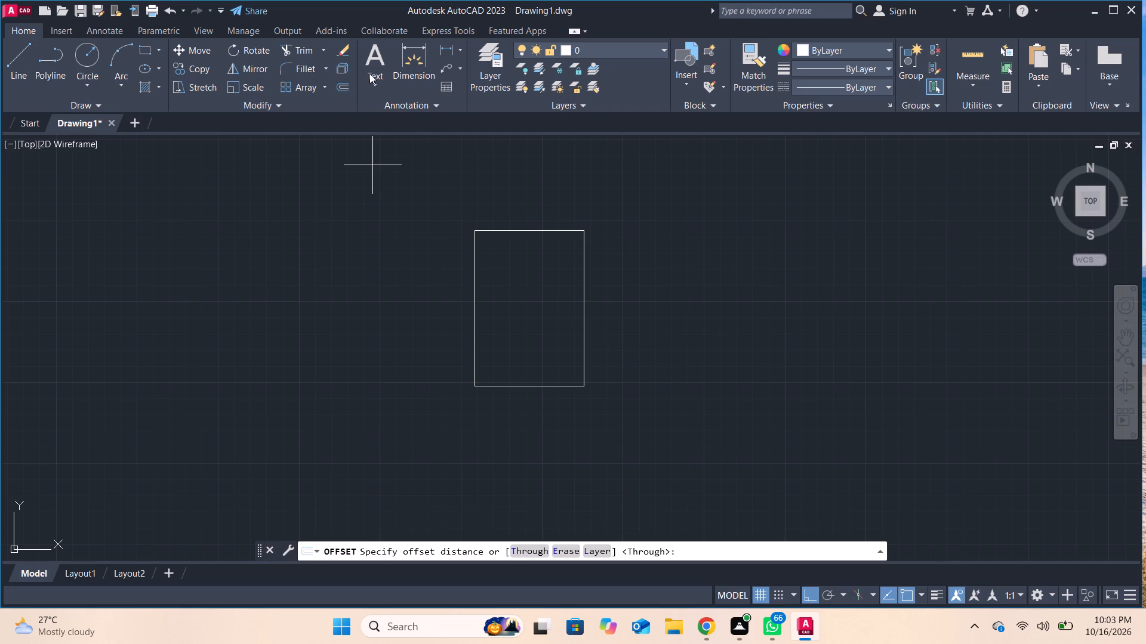
{"action": "key", "text": "Return"}
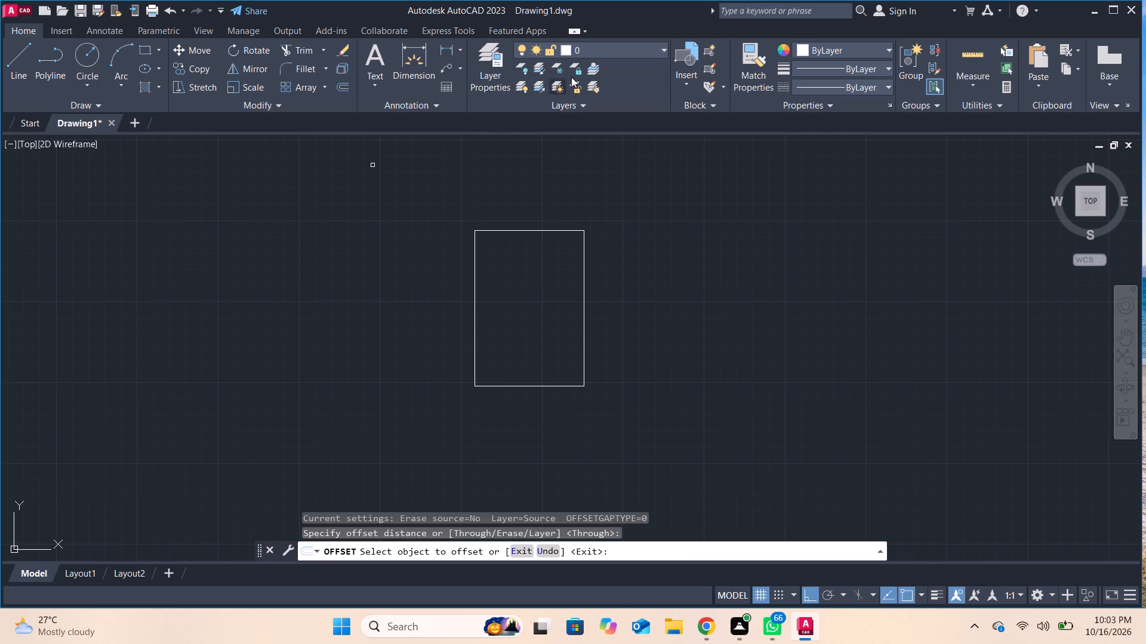
{"action": "left_click", "coordinate": [529, 231]}
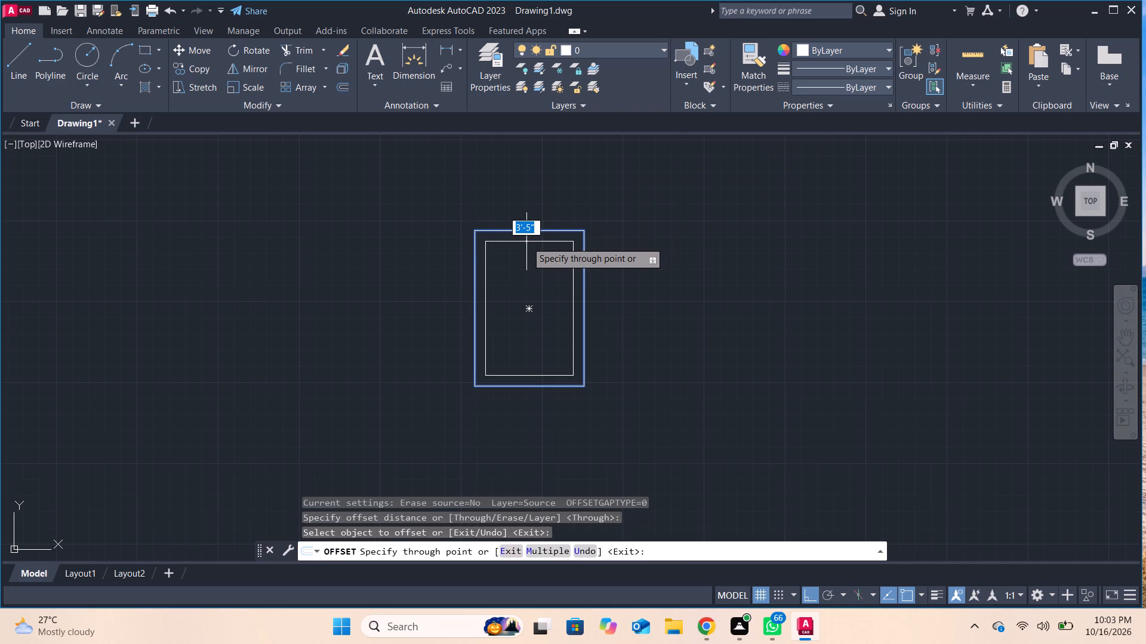
{"action": "type", "text": "2'"}
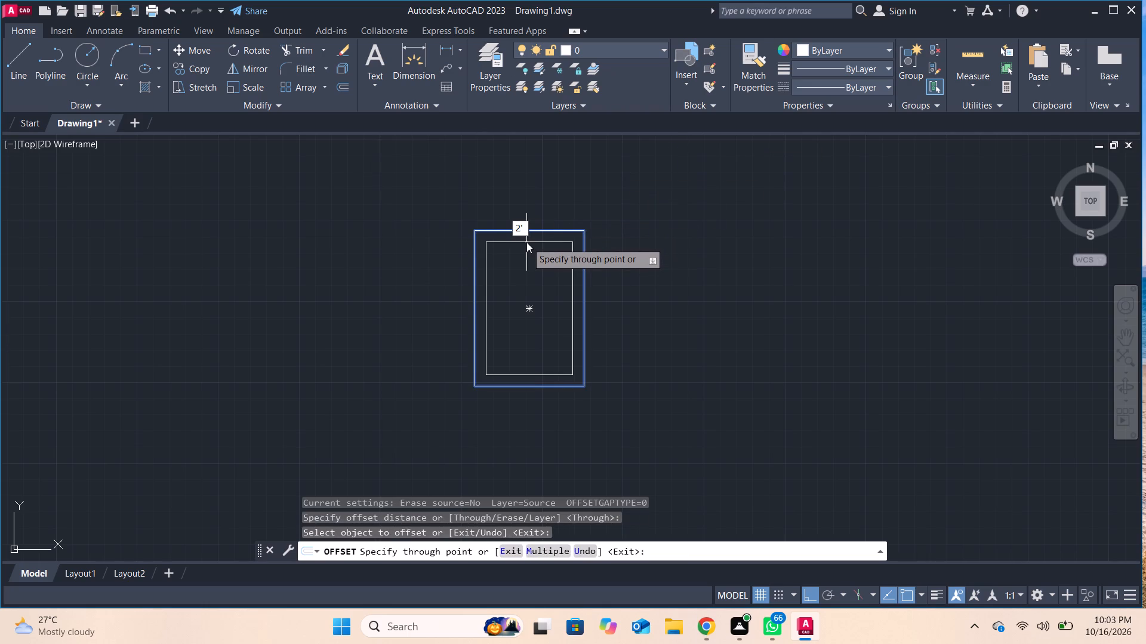
{"action": "key", "text": "6"}
{"action": "key", "text": "shift+quotedbl"}
{"action": "key", "text": "Return"}
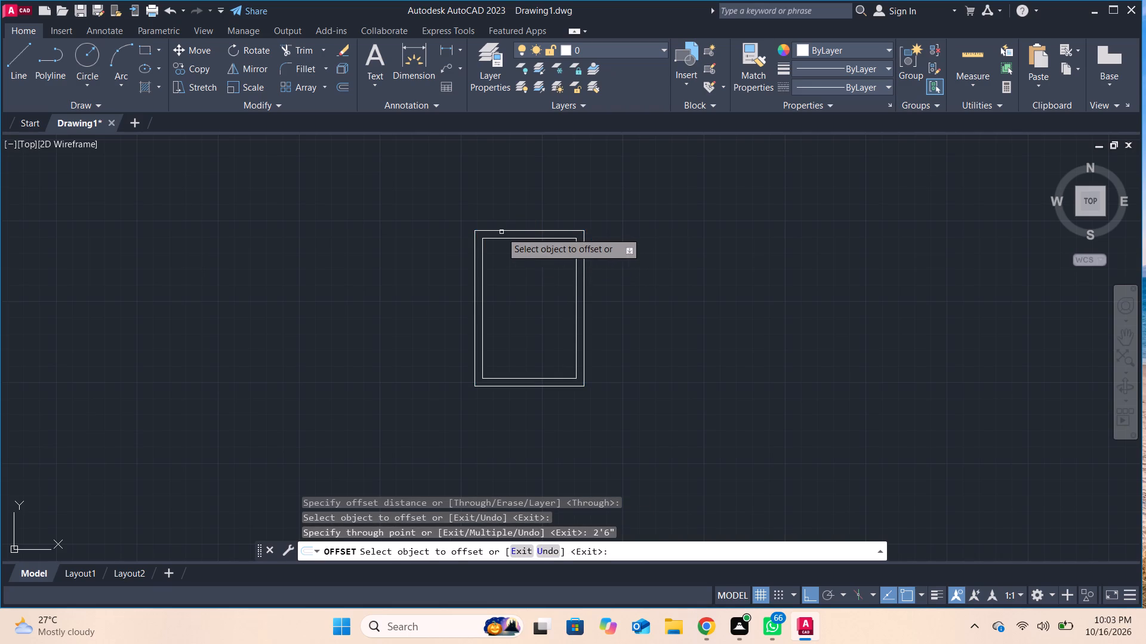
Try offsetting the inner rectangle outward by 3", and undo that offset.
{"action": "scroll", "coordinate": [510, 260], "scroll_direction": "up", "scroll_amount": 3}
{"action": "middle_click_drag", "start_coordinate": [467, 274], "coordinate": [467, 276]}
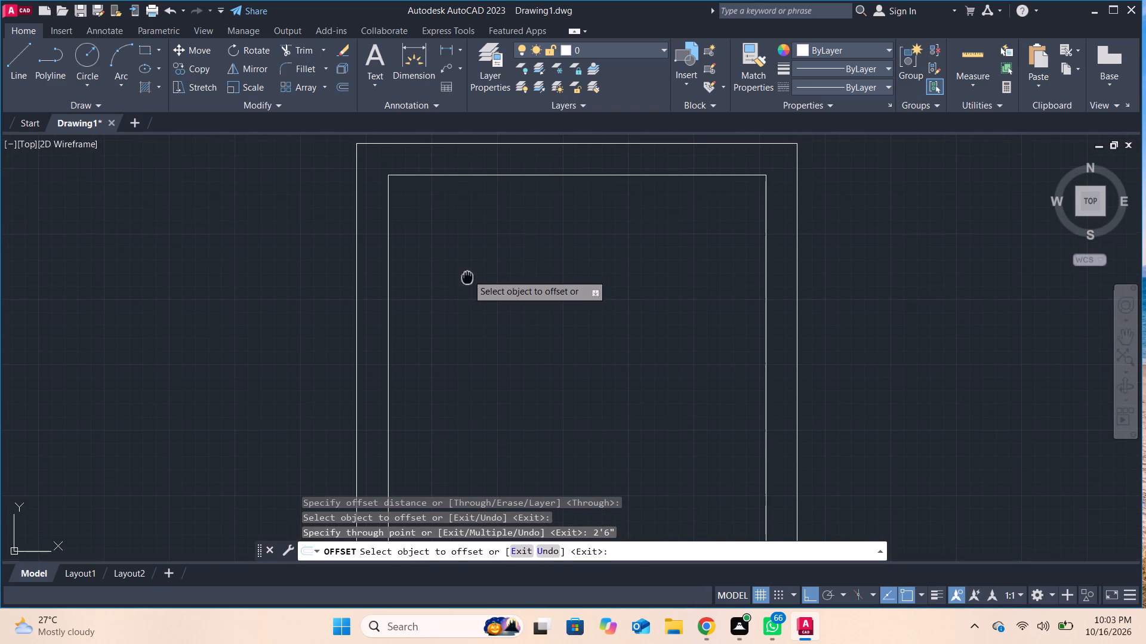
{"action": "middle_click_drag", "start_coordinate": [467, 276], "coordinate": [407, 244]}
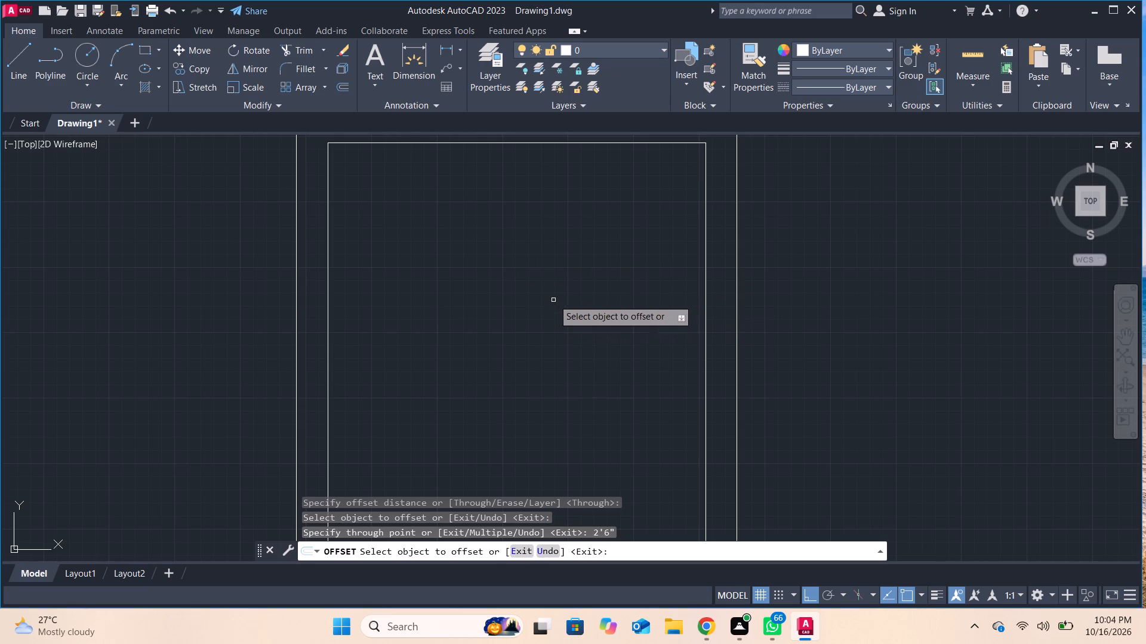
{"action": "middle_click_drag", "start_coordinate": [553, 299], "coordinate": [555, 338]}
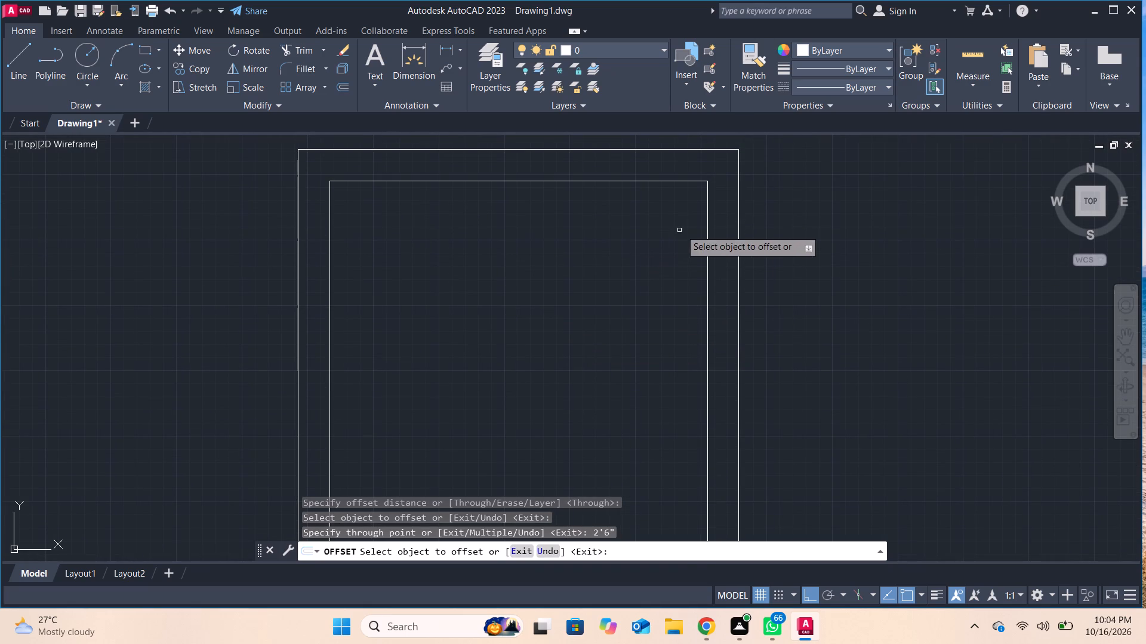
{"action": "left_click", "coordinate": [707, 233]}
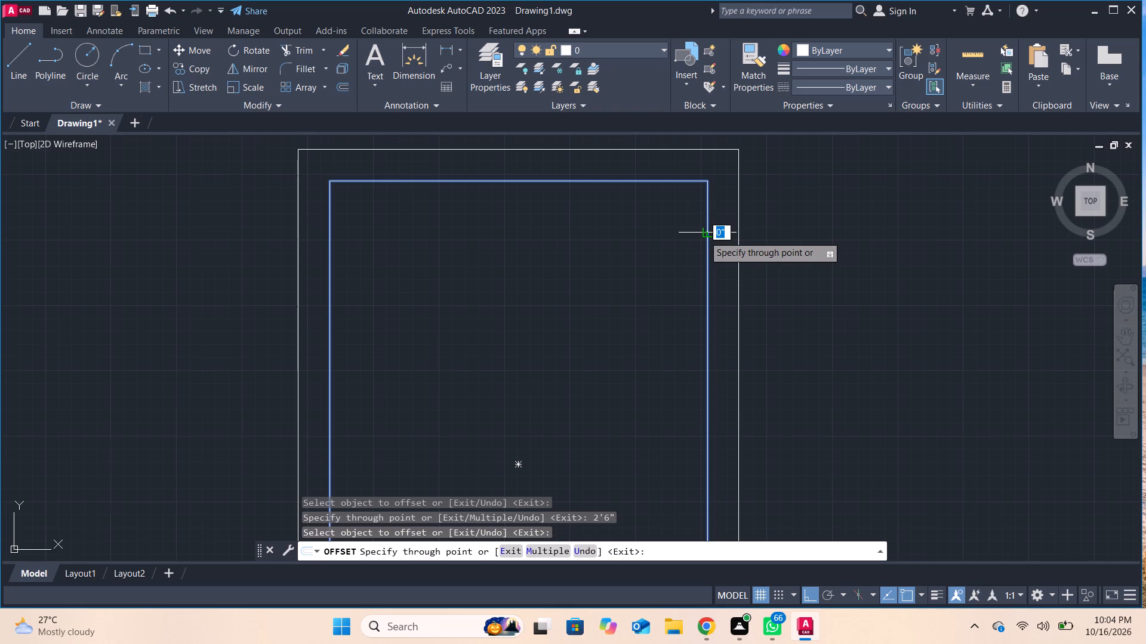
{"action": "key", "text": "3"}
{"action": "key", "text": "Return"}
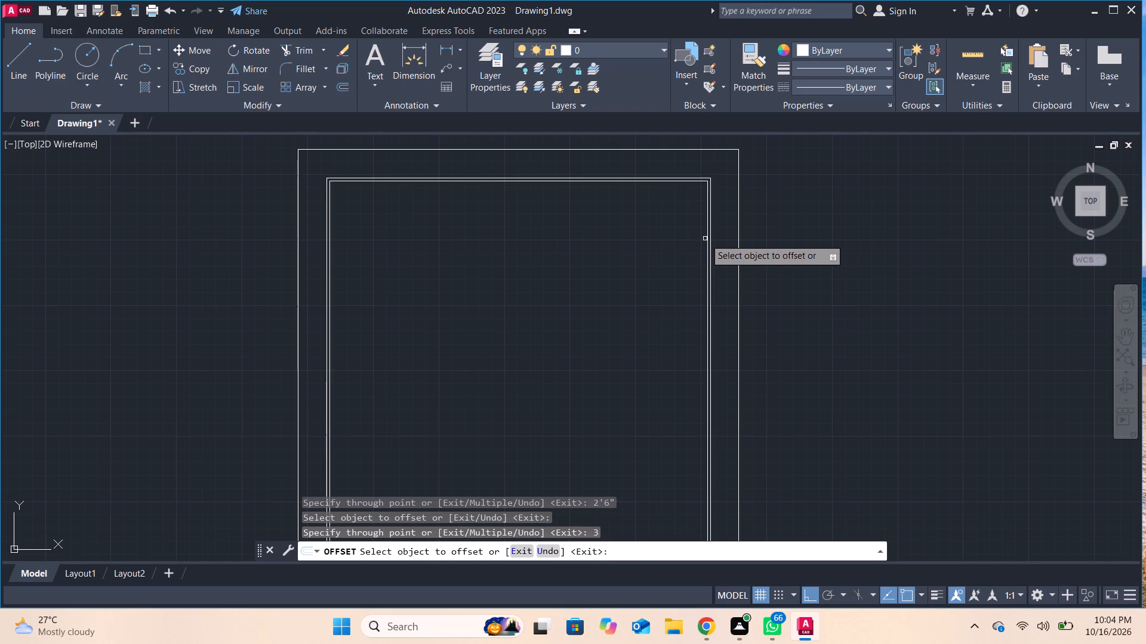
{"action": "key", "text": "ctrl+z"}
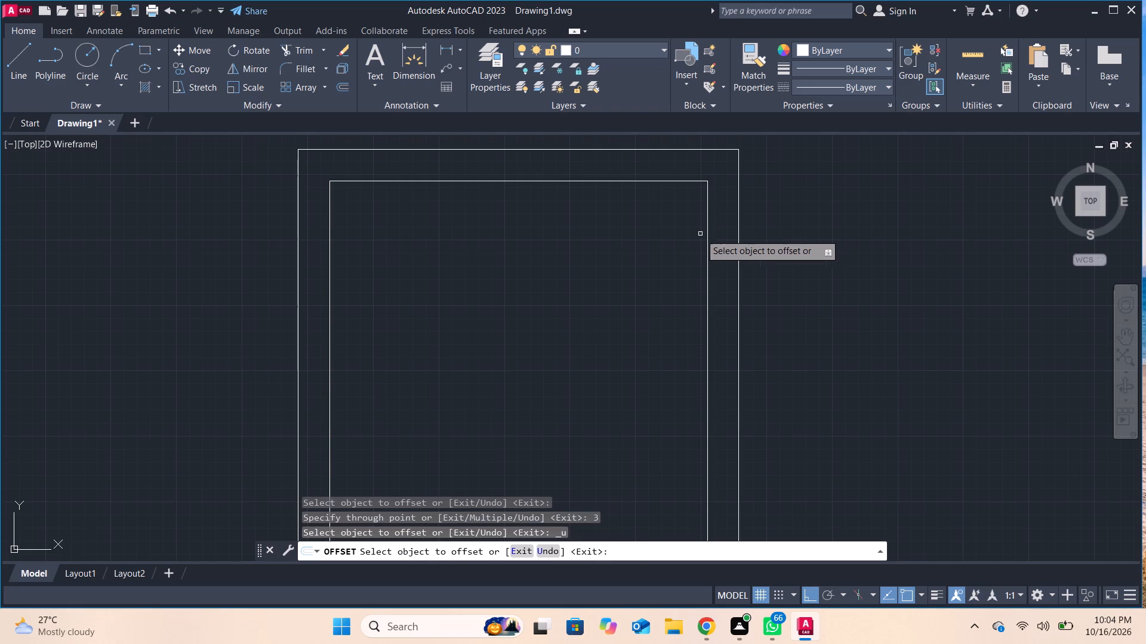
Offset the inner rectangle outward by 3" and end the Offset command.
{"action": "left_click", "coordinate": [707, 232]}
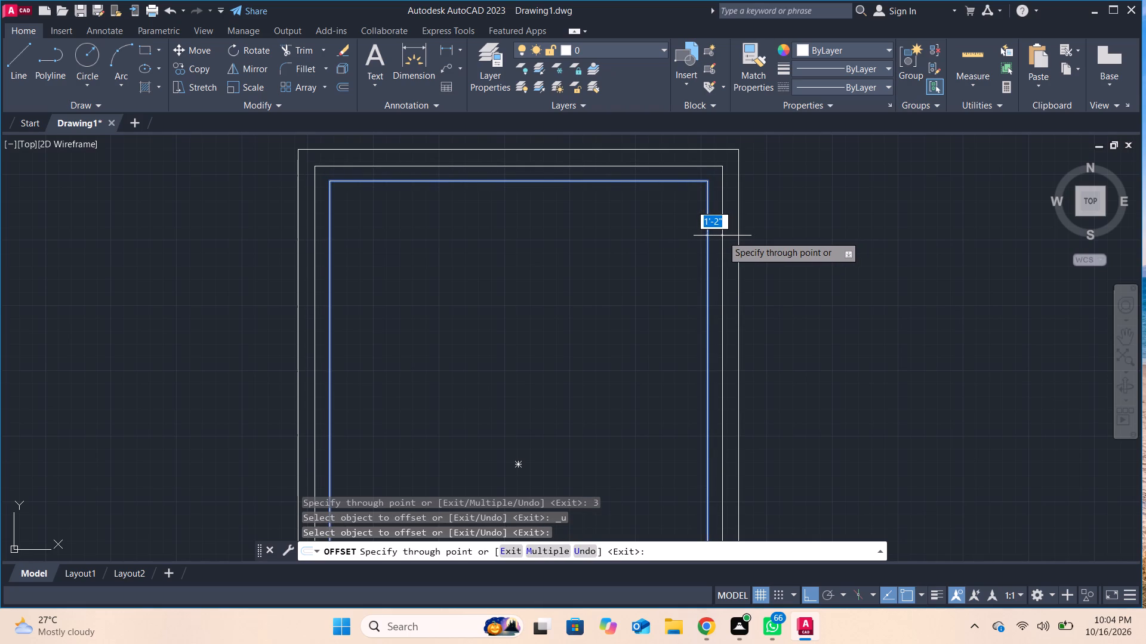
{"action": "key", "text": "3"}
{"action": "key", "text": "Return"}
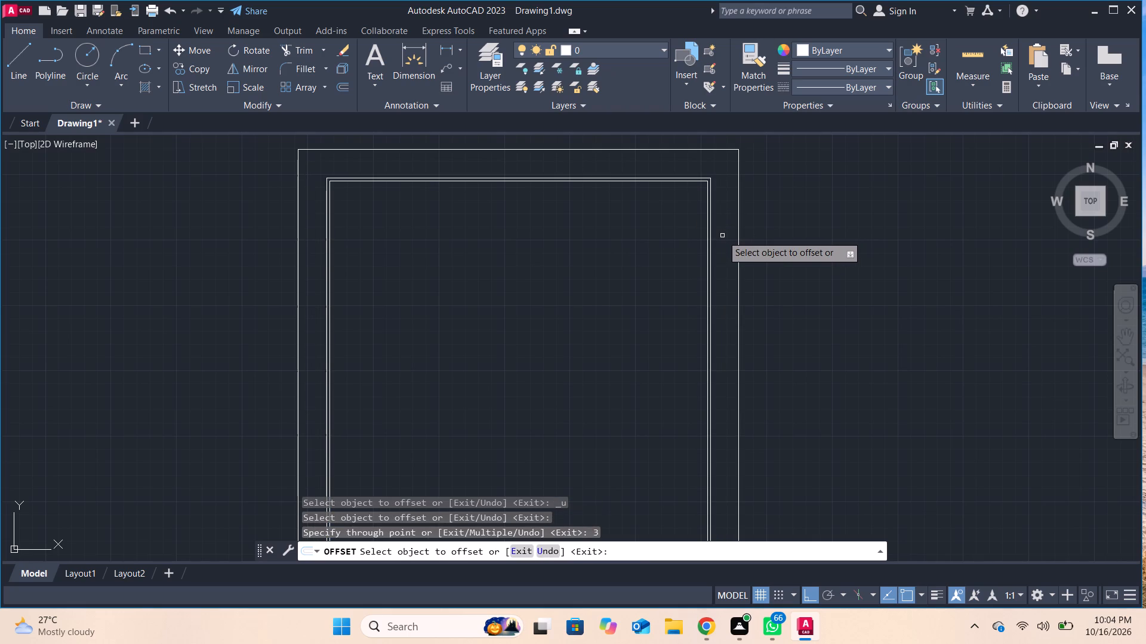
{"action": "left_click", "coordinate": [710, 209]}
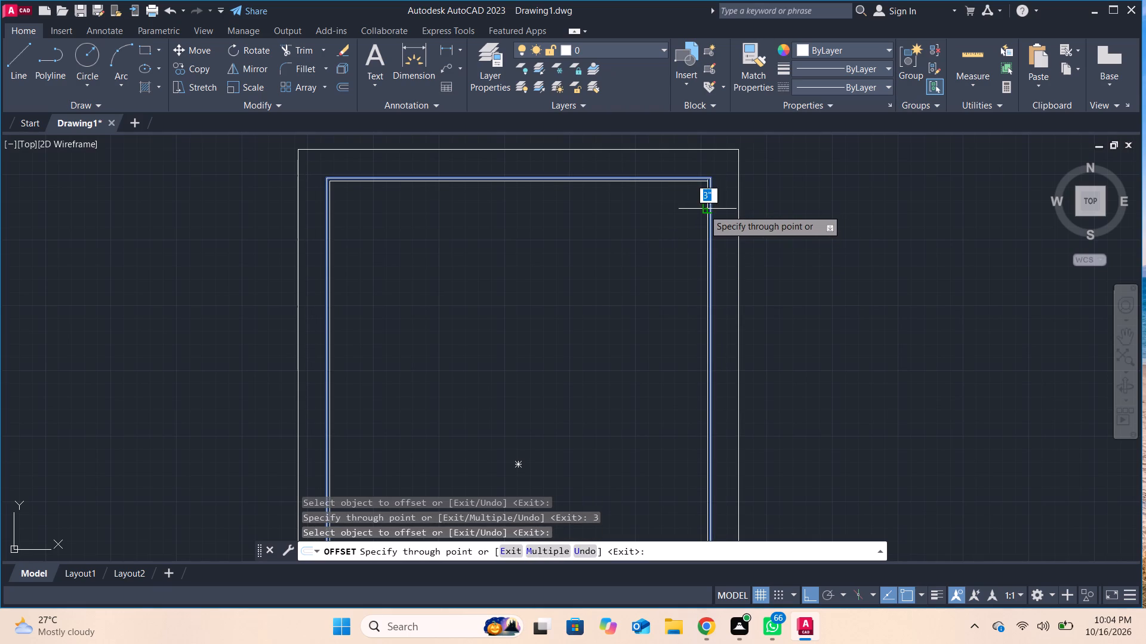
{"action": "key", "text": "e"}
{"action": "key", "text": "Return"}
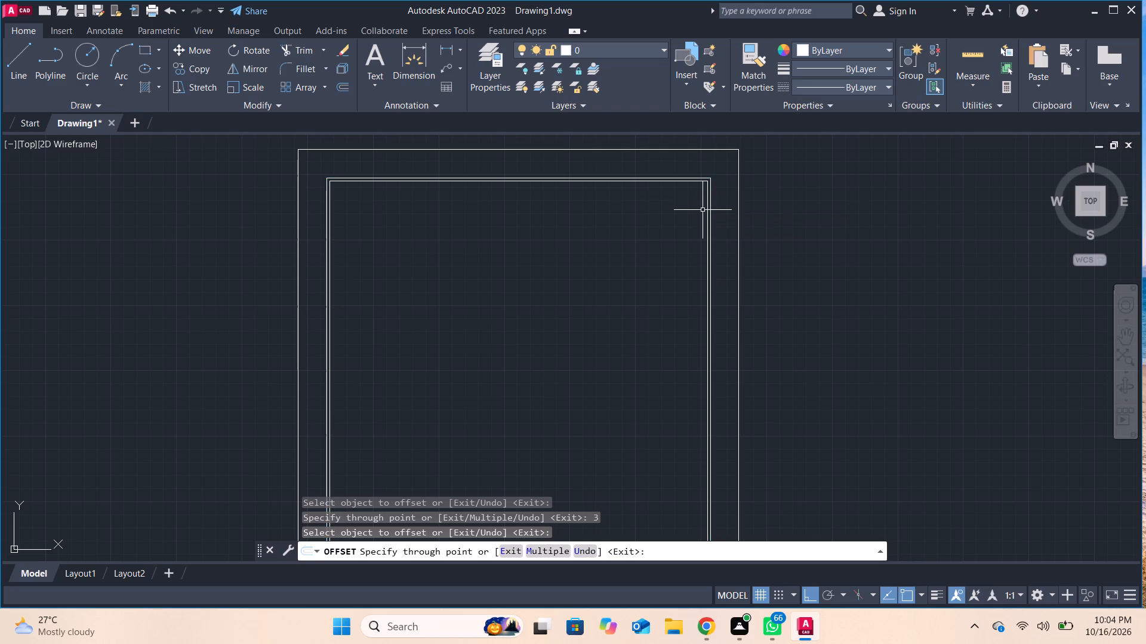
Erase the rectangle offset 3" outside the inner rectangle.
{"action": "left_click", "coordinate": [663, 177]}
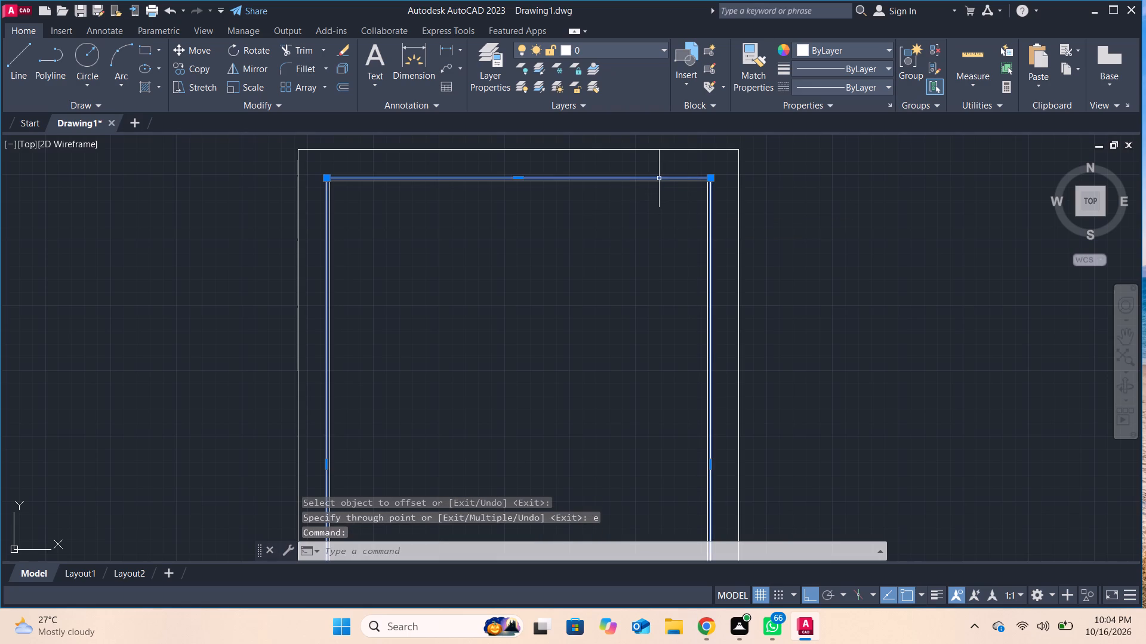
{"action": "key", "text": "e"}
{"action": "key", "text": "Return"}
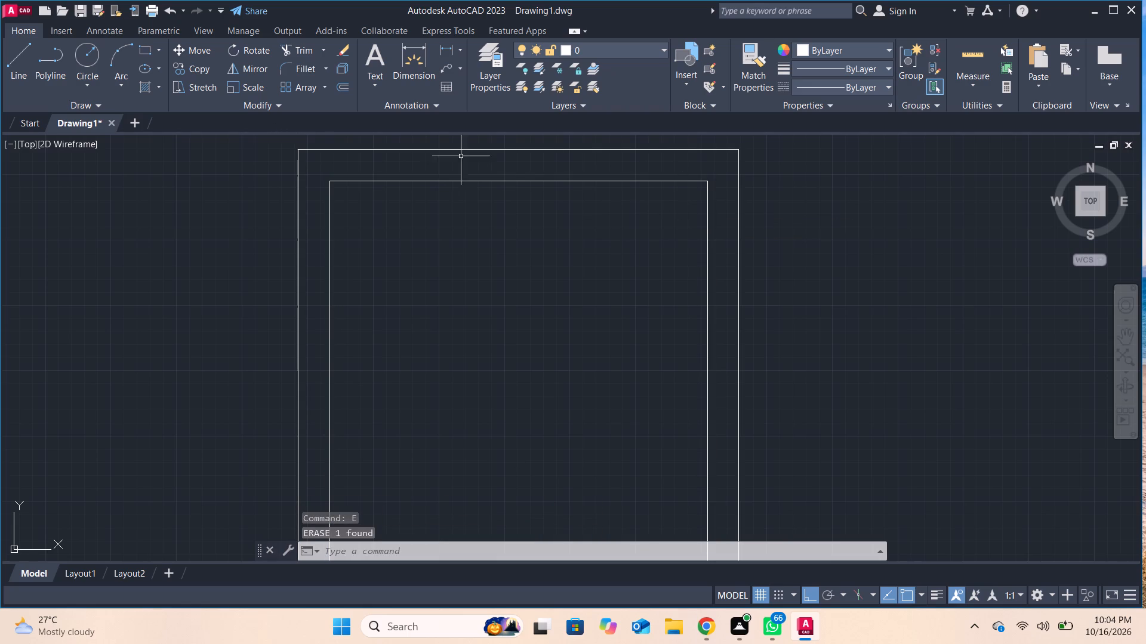
Offset the inner rectangle outward by 6".
{"action": "left_click", "coordinate": [339, 88]}
{"action": "key", "text": "Return"}
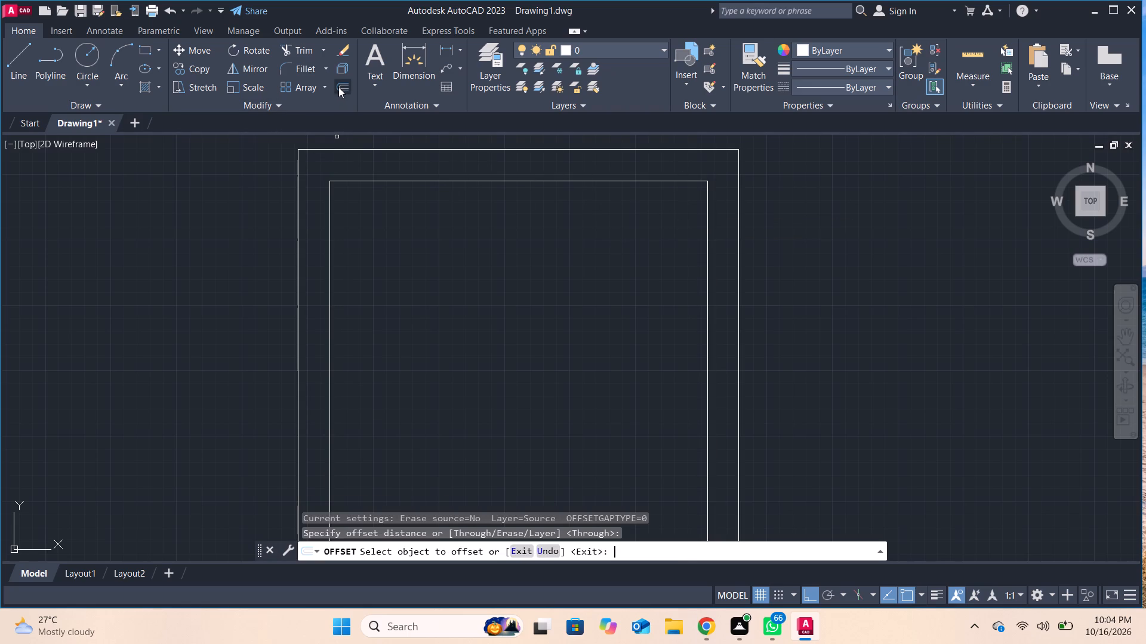
{"action": "left_click", "coordinate": [706, 232]}
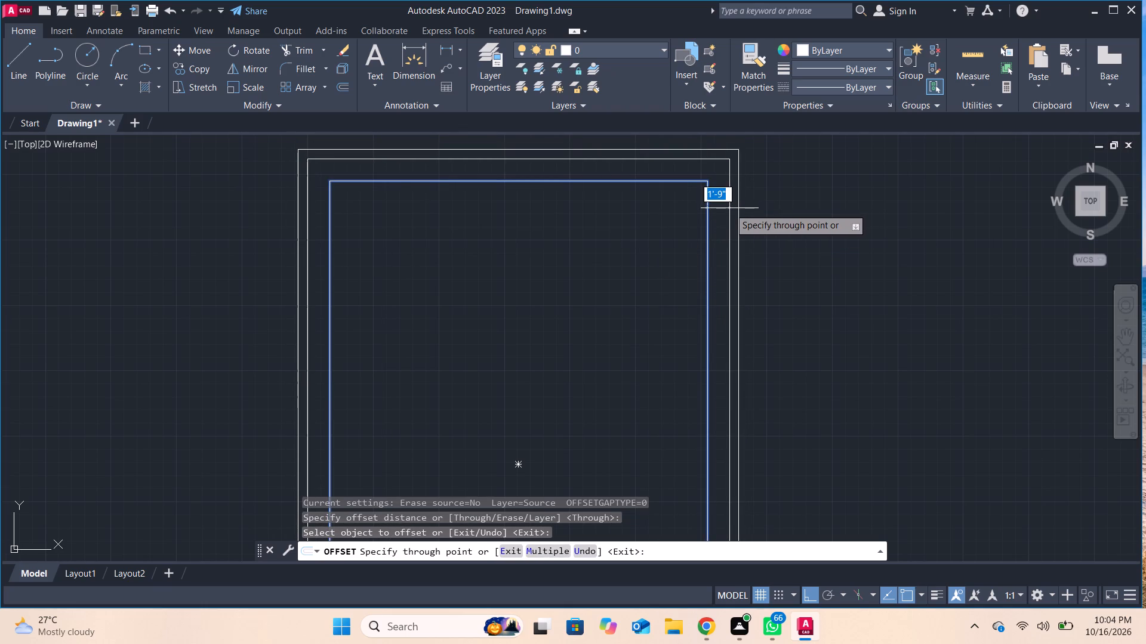
{"action": "key", "text": "6"}
{"action": "key", "text": "Return"}
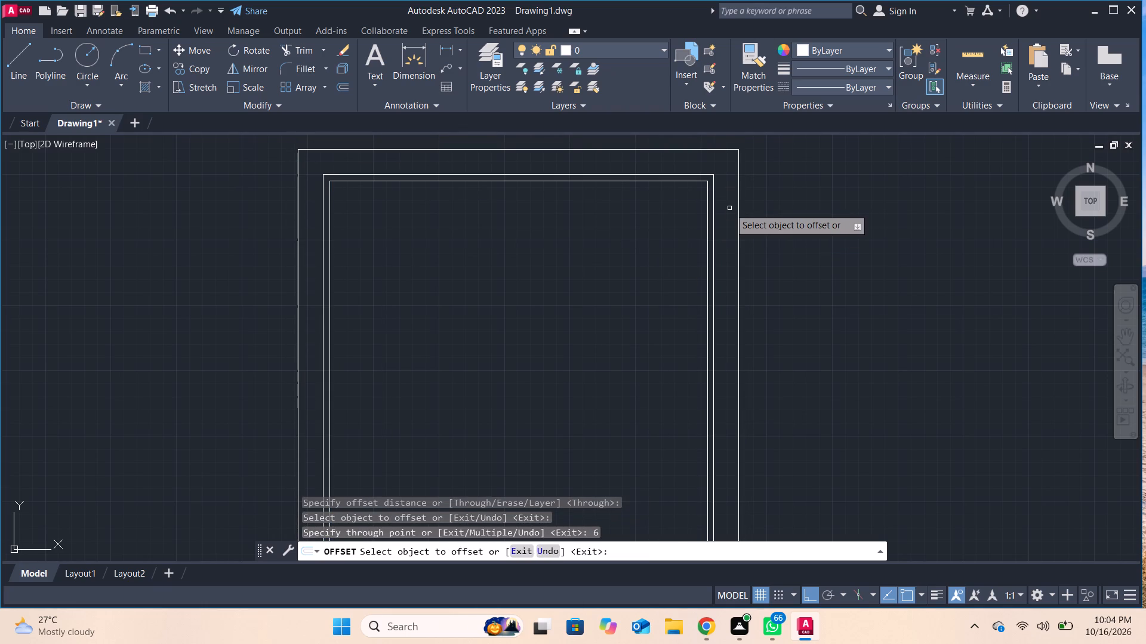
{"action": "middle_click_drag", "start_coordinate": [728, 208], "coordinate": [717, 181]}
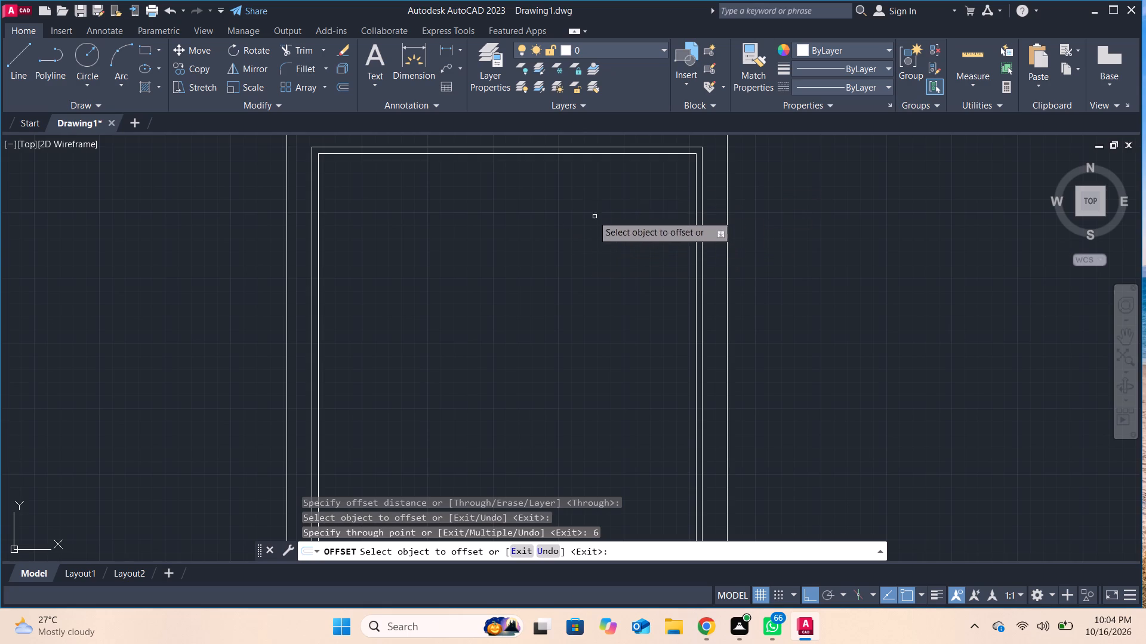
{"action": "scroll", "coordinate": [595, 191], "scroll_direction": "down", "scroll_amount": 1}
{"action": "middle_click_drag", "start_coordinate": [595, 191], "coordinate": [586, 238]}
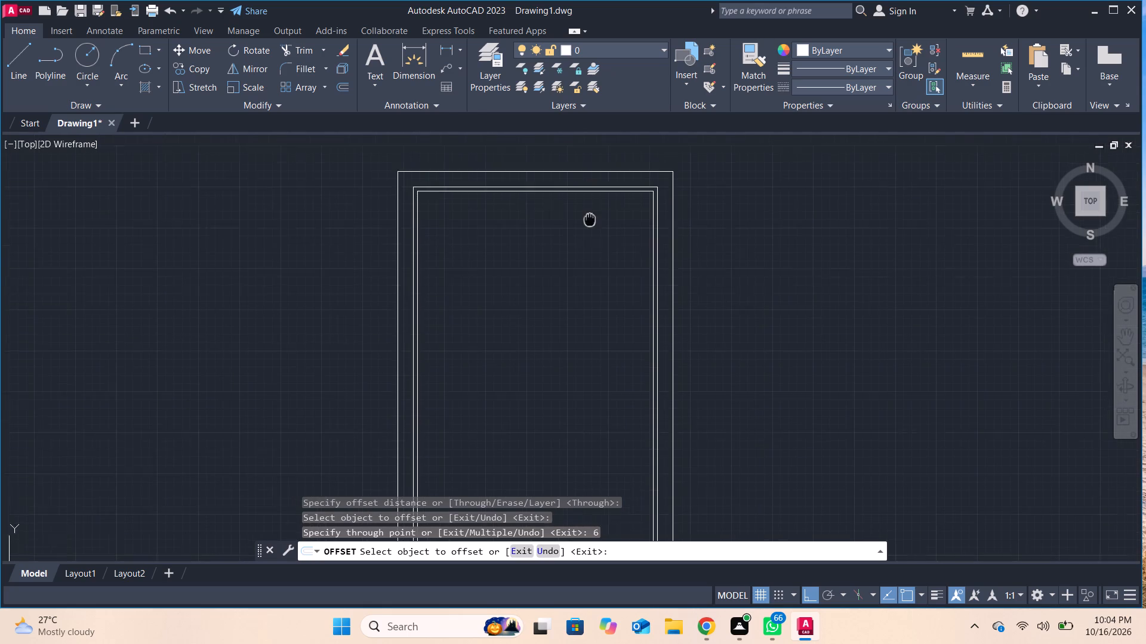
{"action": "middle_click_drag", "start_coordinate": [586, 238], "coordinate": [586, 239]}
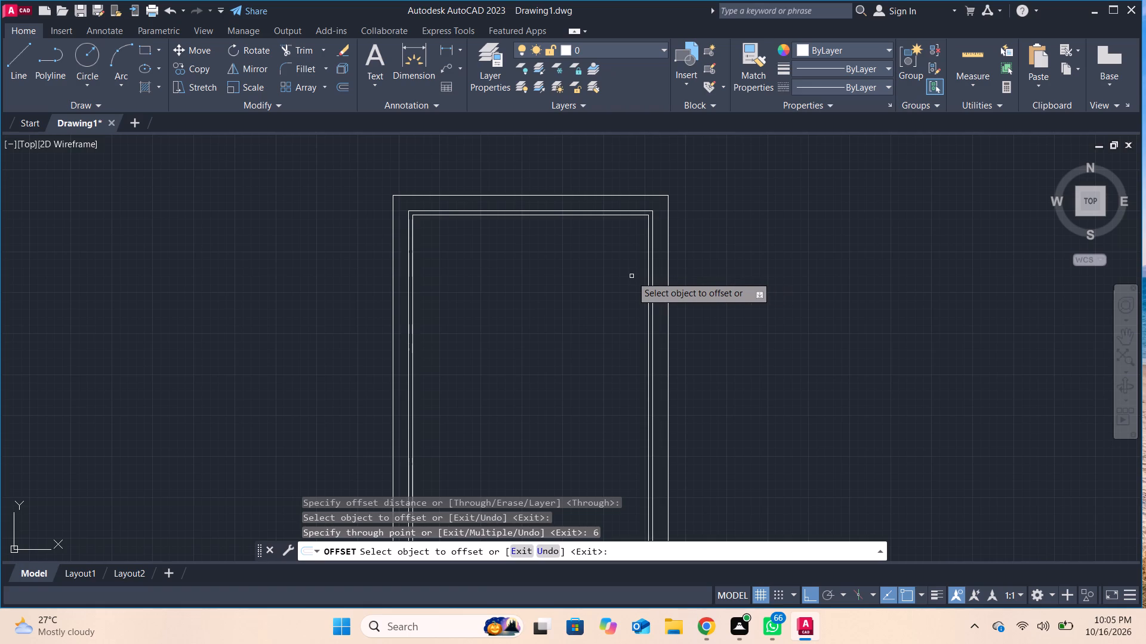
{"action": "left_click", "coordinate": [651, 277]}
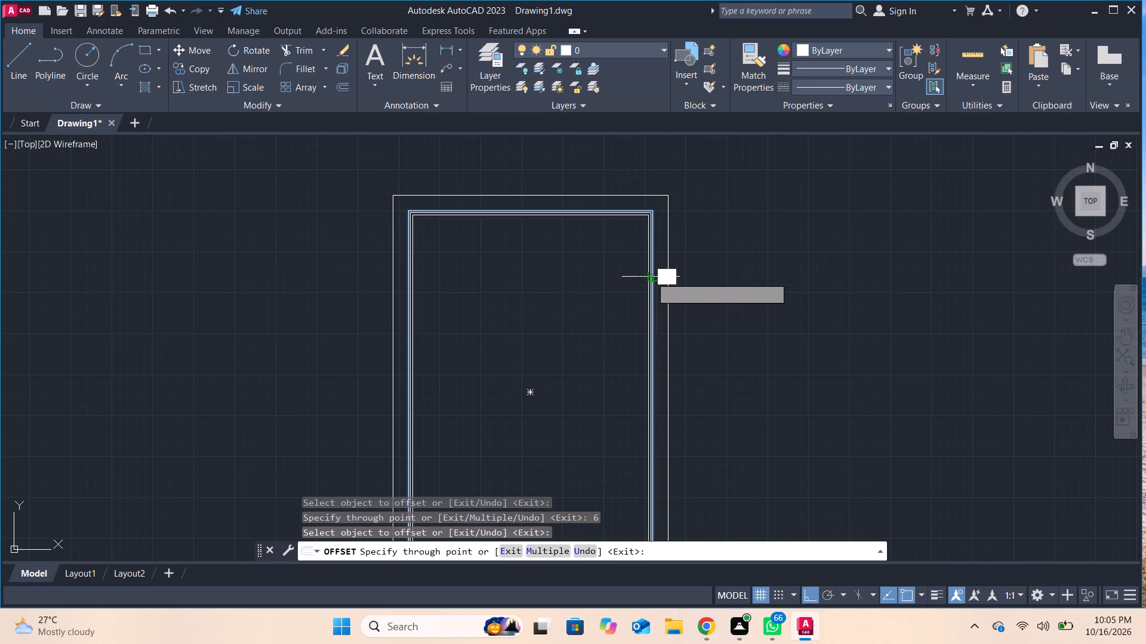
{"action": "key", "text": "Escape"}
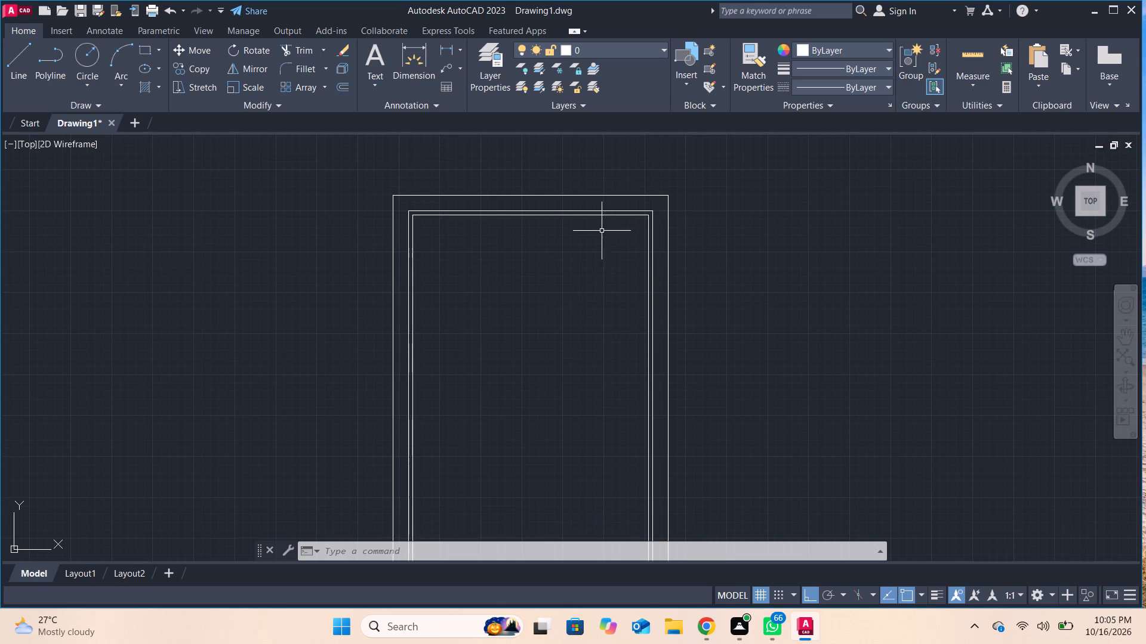
Erase the rectangle offset 6" outside the inner rectangle.
{"action": "left_click", "coordinate": [408, 267]}
{"action": "key", "text": "e"}
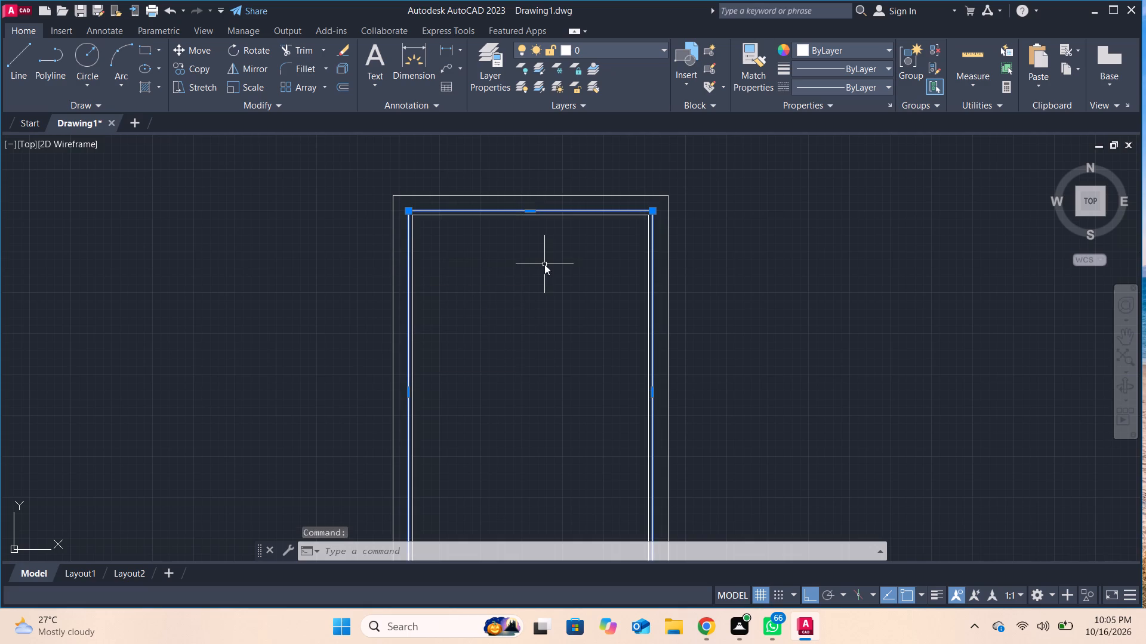
{"action": "key", "text": "Return"}
Offset the inner rectangle inward by 9" using the Through option.
{"action": "middle_click_drag", "start_coordinate": [542, 264], "coordinate": [534, 239]}
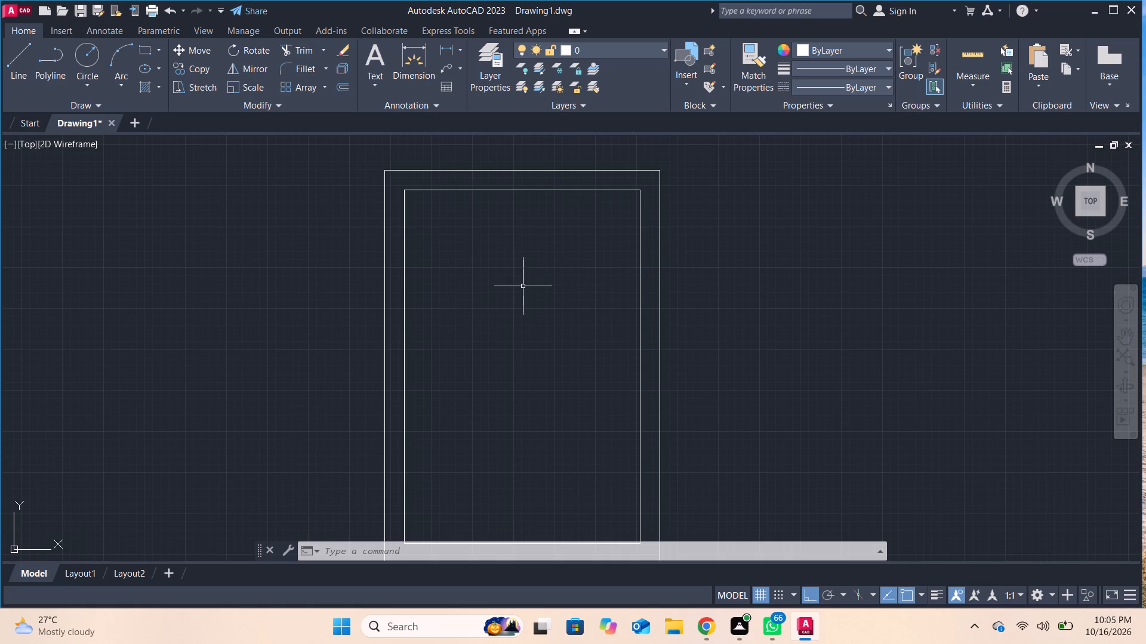
{"action": "scroll", "coordinate": [630, 272], "scroll_direction": "up", "scroll_amount": 1}
{"action": "middle_click_drag", "start_coordinate": [630, 272], "coordinate": [590, 291]}
{"action": "scroll", "coordinate": [589, 283], "scroll_direction": "up", "scroll_amount": 2}
{"action": "scroll", "coordinate": [589, 283], "scroll_direction": "down", "scroll_amount": 1}
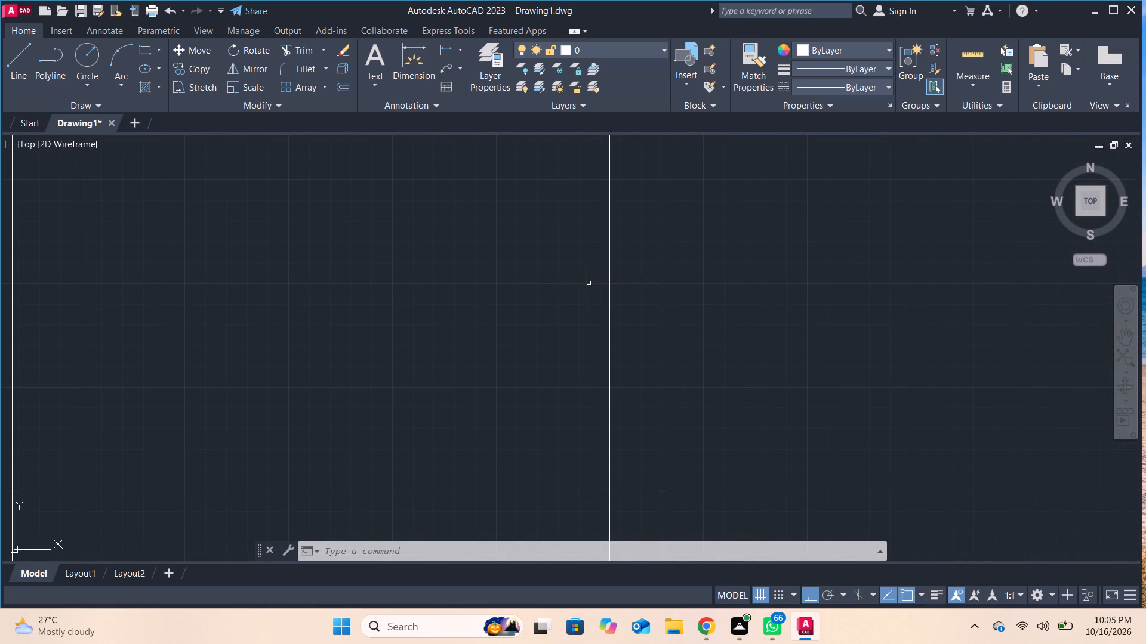
{"action": "middle_click_drag", "start_coordinate": [589, 283], "coordinate": [593, 302]}
{"action": "scroll", "coordinate": [590, 285], "scroll_direction": "down", "scroll_amount": 1}
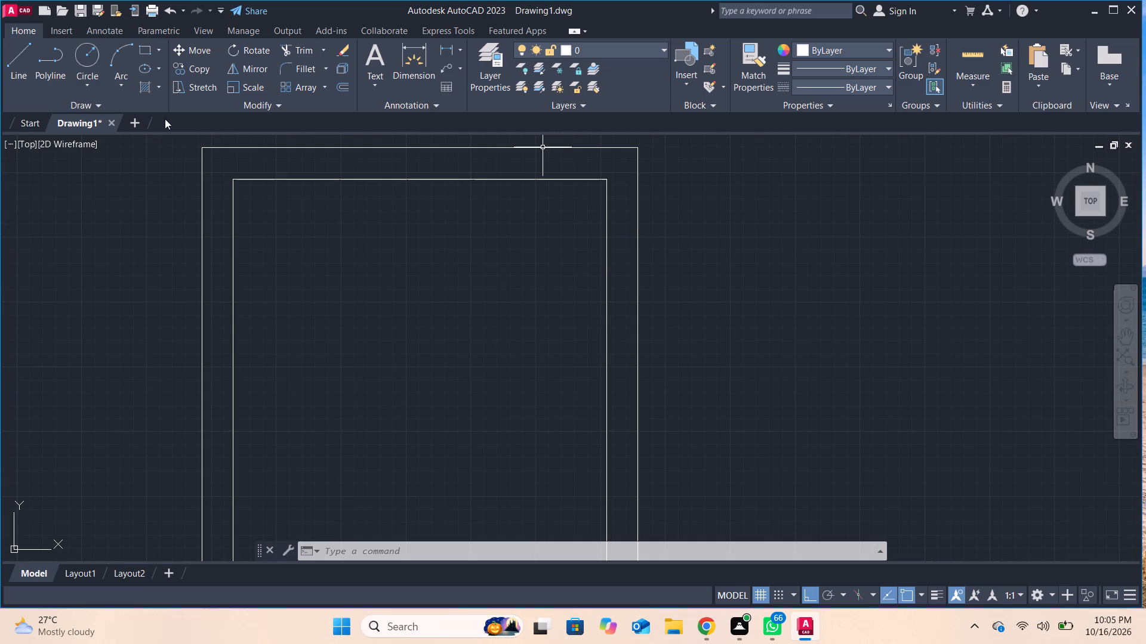
{"action": "left_click", "coordinate": [346, 89]}
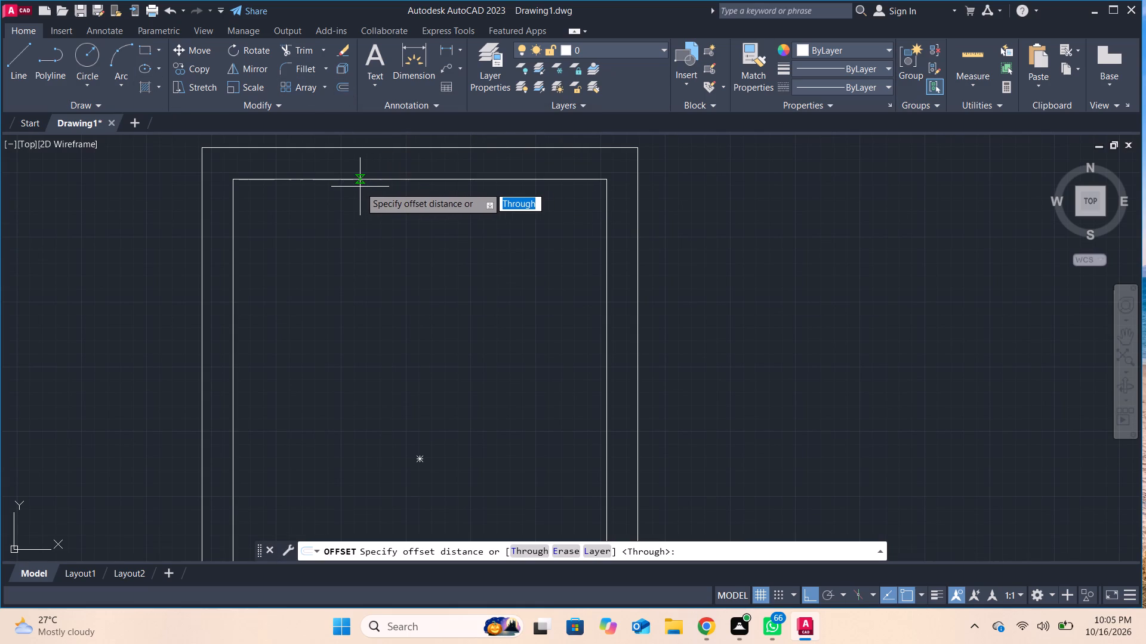
{"action": "key", "text": "Return"}
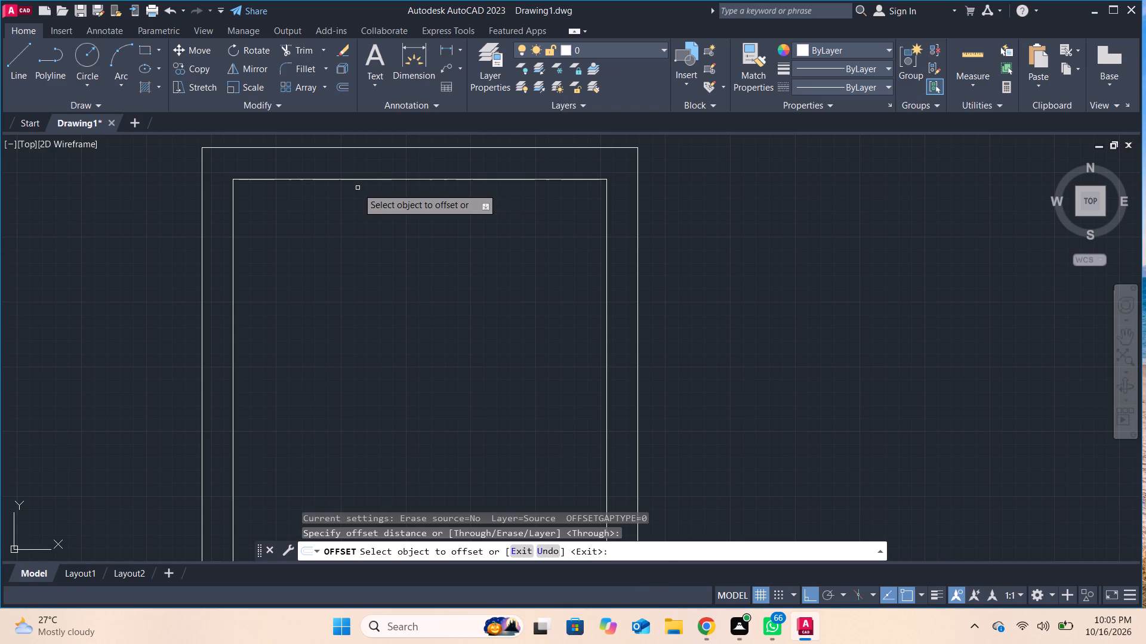
{"action": "left_click", "coordinate": [329, 177]}
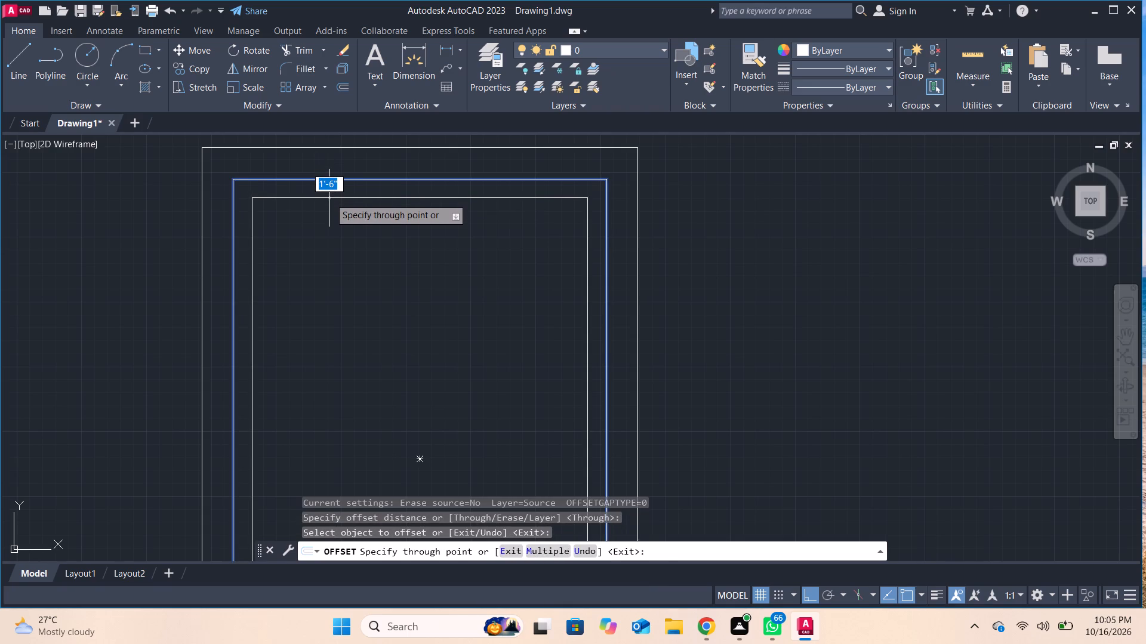
{"action": "key", "text": "9"}
{"action": "key", "text": "Return"}
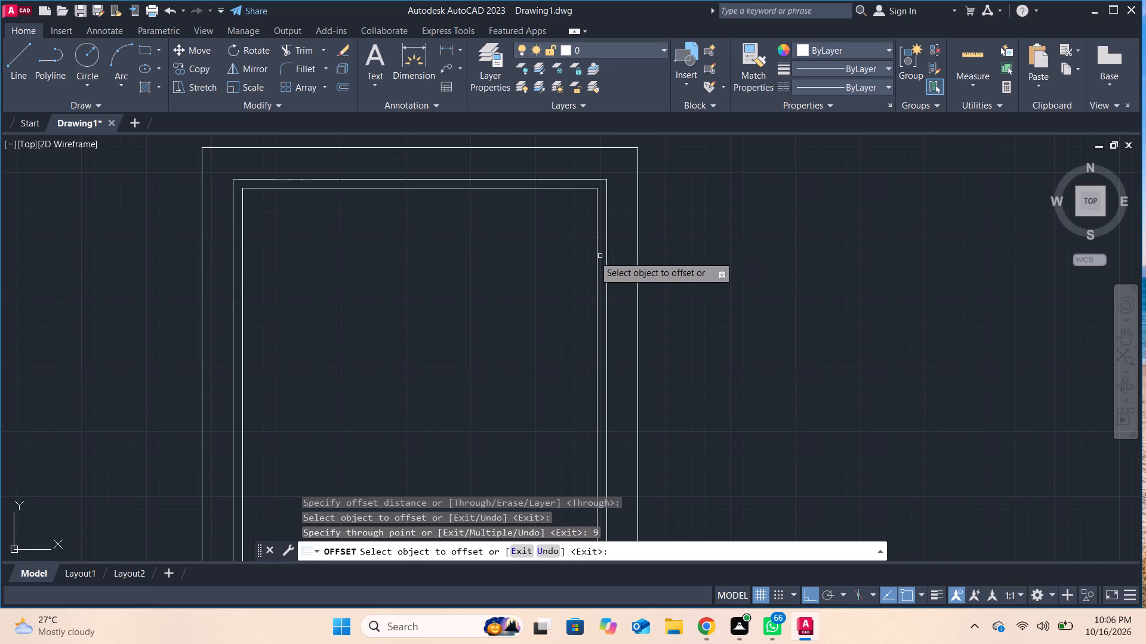
Measure the width and height of the innermost rectangle with Quick measure, and end the measurement.
{"action": "left_click", "coordinate": [976, 60]}
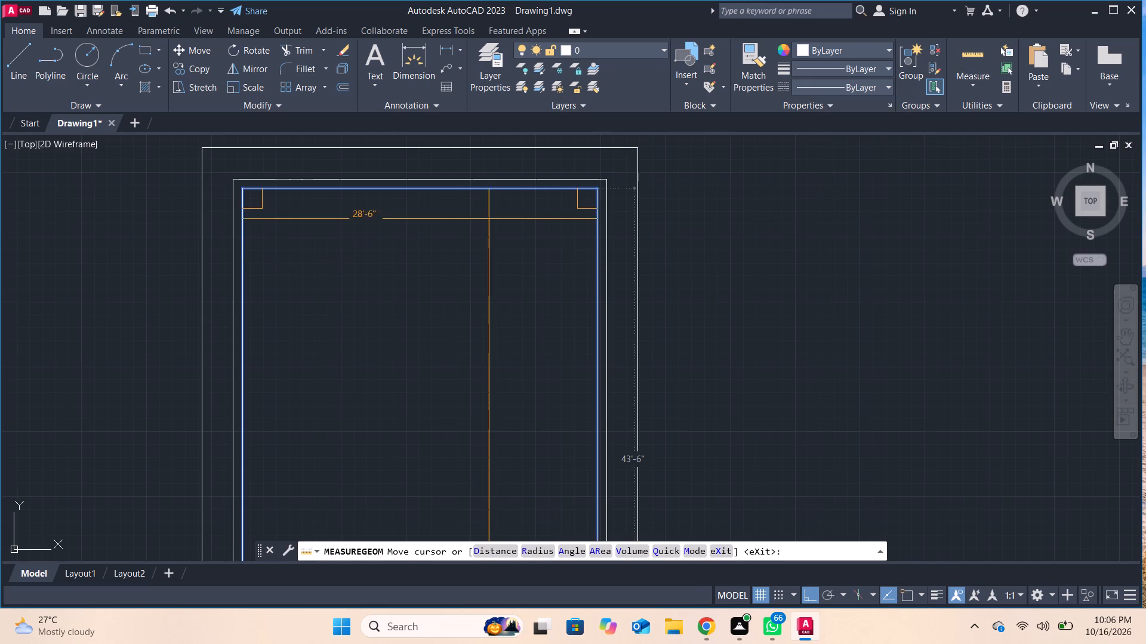
{"action": "key", "text": "Escape"}
{"action": "key", "text": "Escape"}
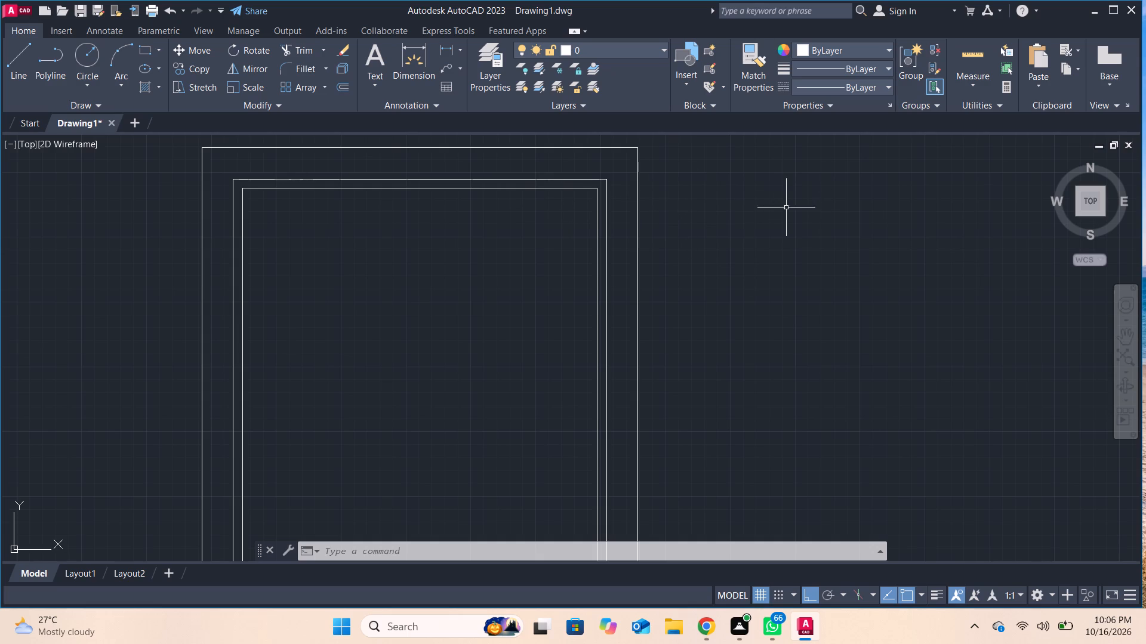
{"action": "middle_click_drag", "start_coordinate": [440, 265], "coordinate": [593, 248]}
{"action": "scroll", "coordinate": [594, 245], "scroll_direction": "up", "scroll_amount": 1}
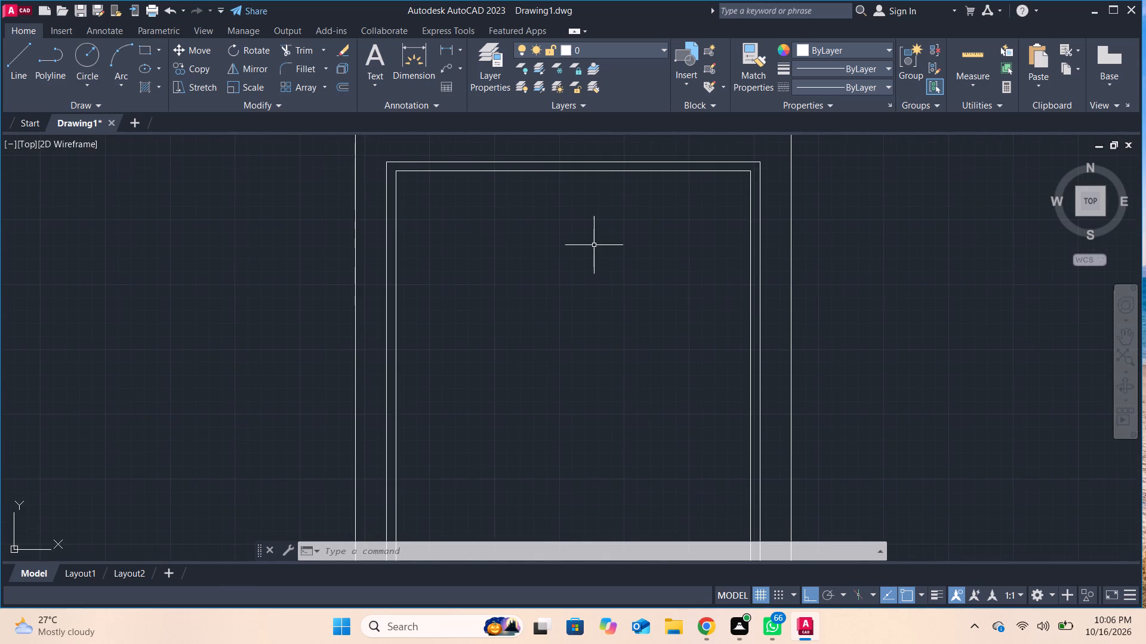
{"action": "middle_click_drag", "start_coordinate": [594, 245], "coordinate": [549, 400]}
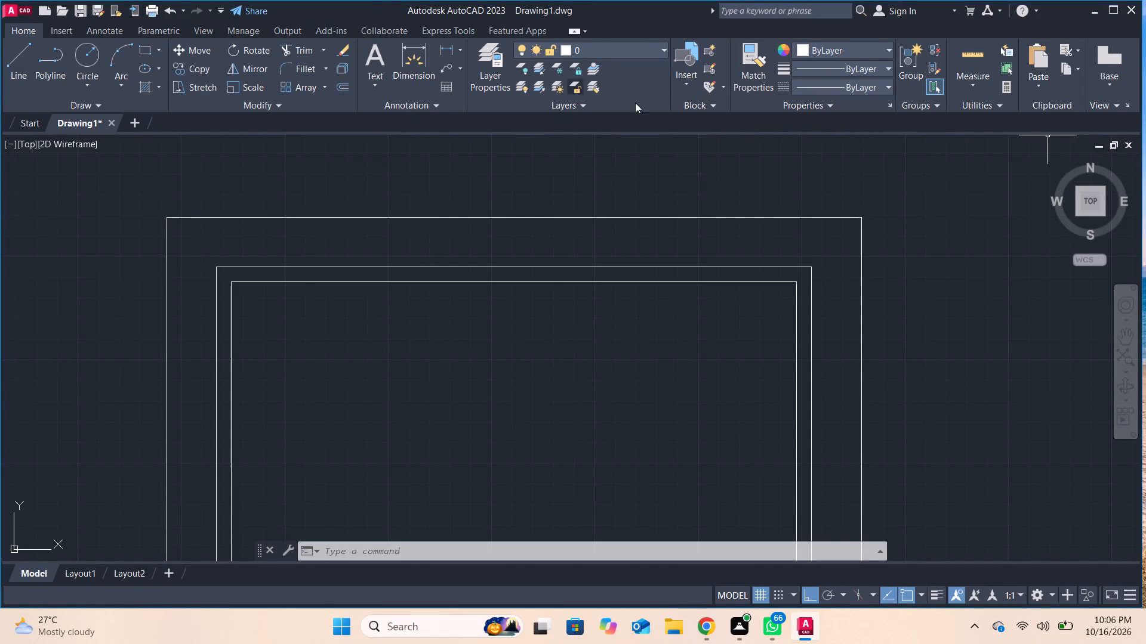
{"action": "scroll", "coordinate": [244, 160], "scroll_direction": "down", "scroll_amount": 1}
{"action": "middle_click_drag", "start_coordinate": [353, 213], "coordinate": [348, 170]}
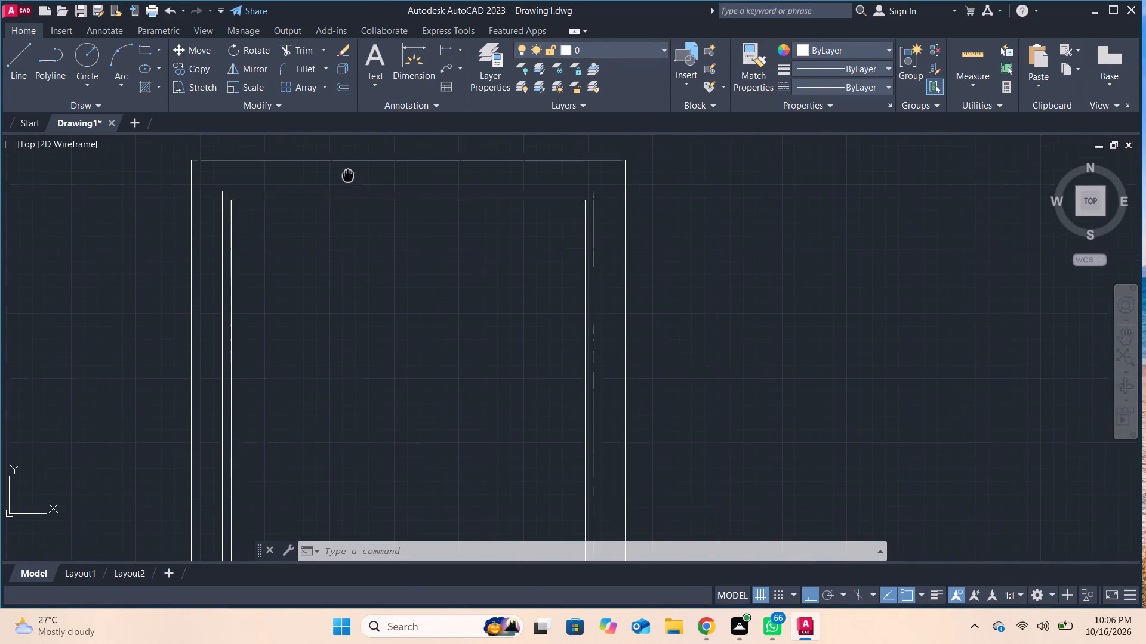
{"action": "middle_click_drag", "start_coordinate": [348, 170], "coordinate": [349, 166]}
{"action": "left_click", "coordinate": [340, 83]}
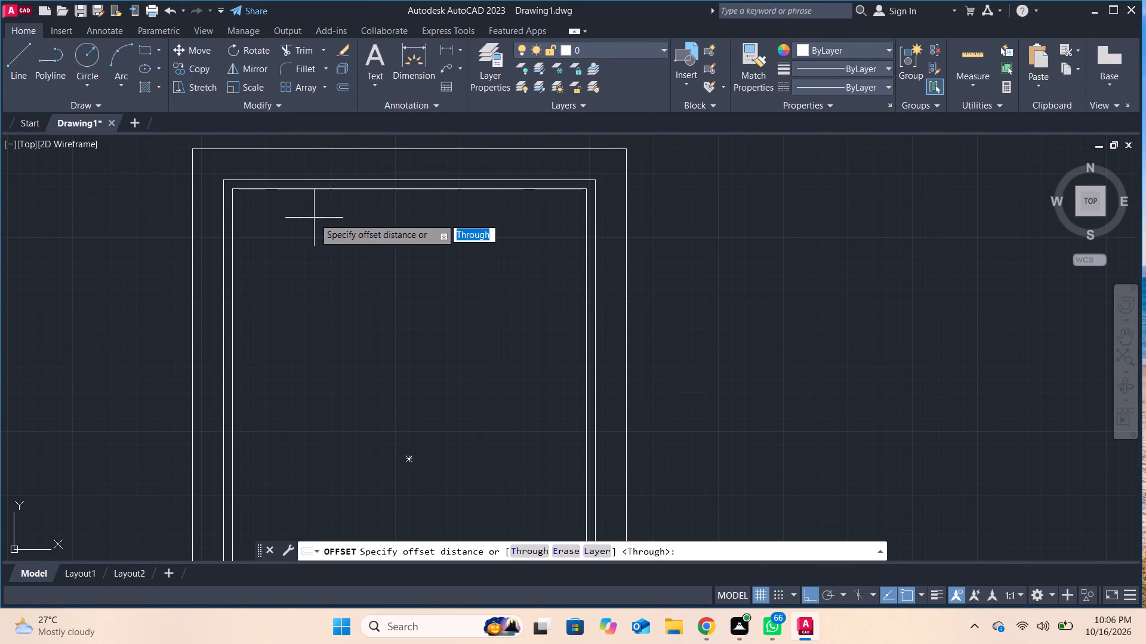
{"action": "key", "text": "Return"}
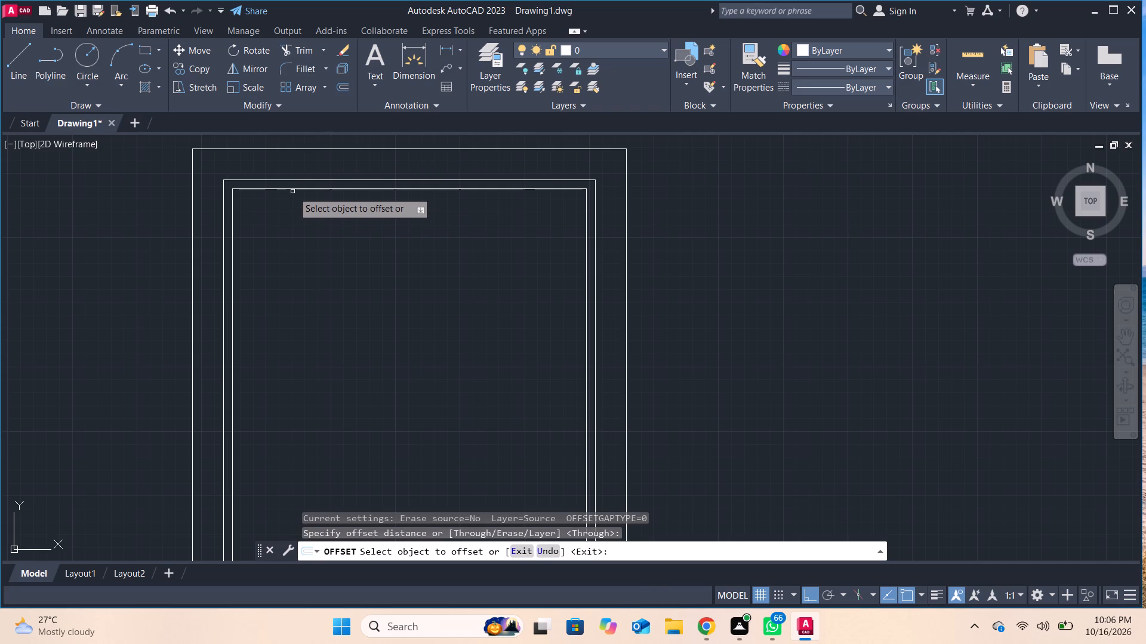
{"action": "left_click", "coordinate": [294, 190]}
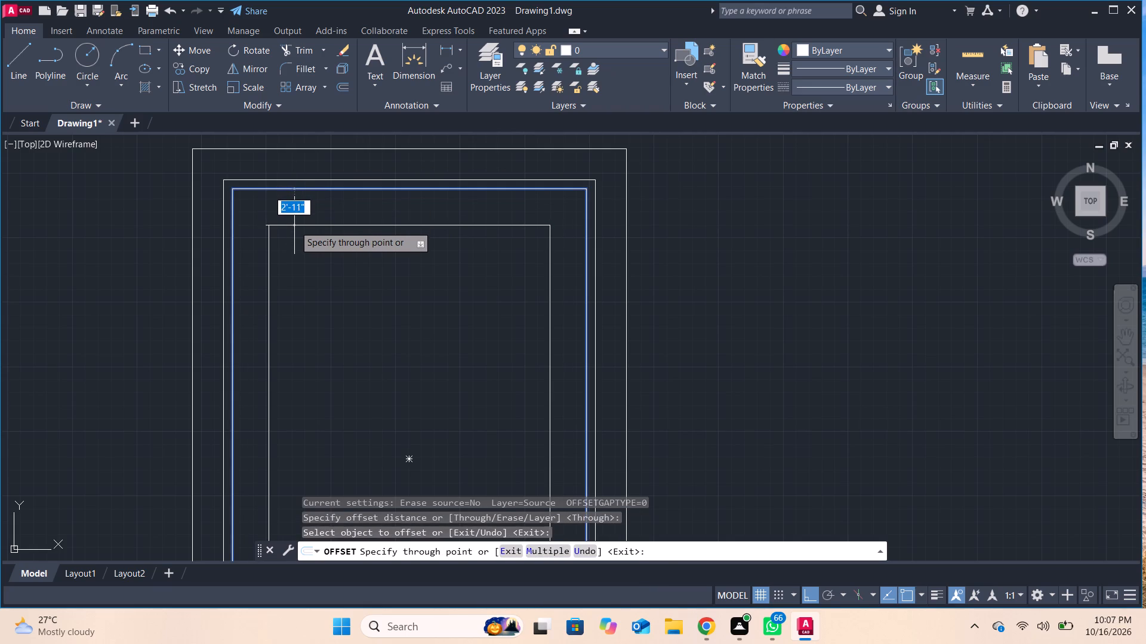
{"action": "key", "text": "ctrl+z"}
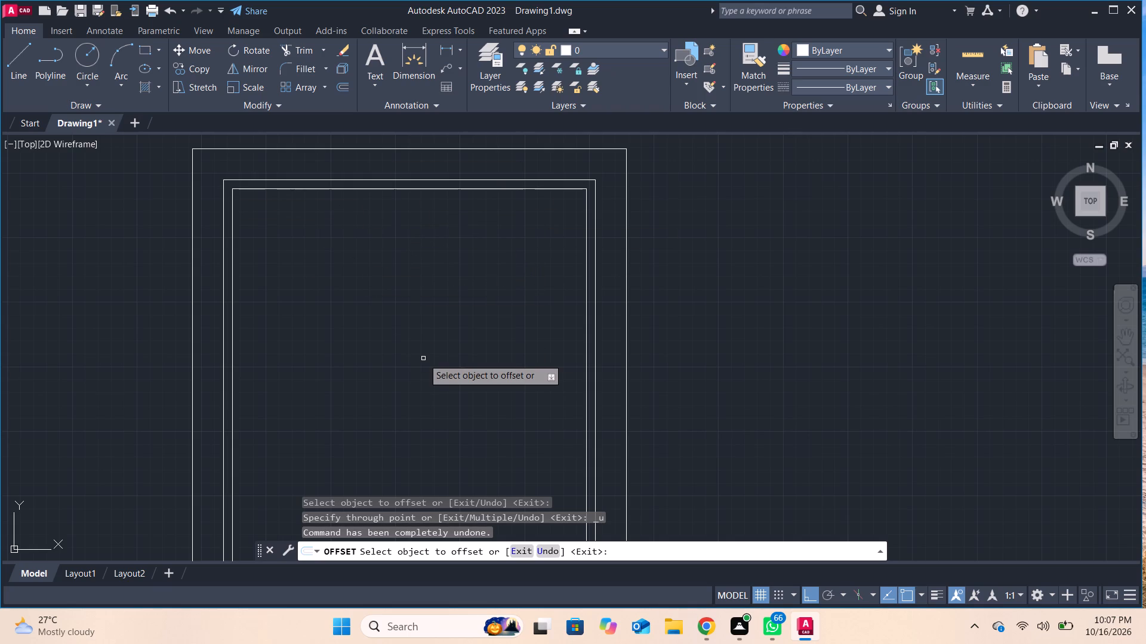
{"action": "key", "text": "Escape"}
Explode the innermost rectangle into separate lines.
{"action": "key", "text": "e"}
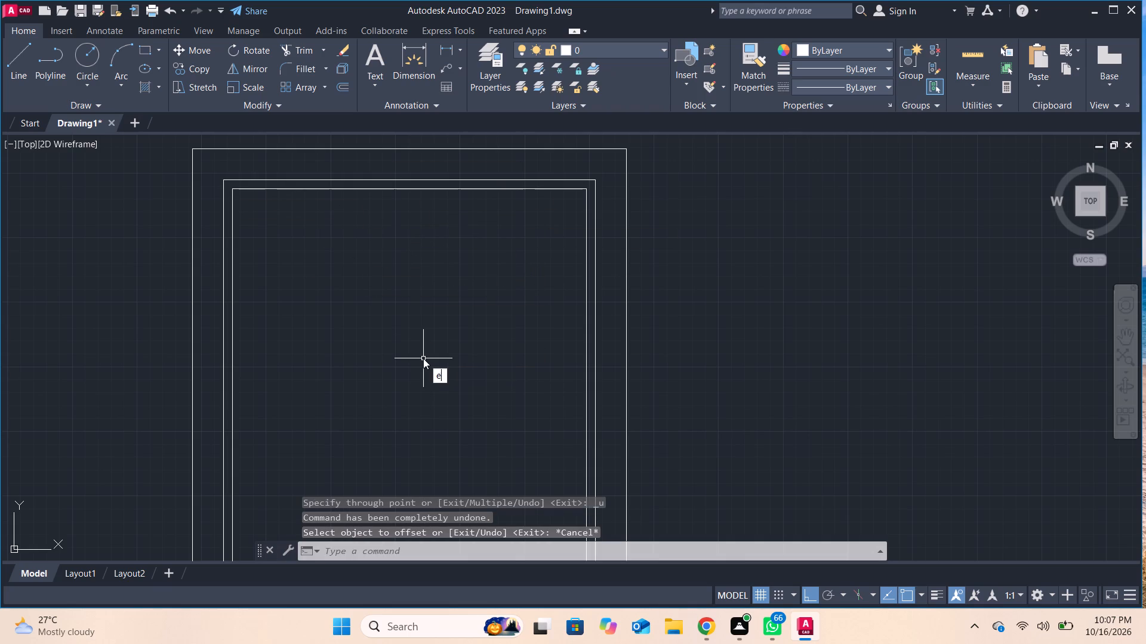
{"action": "key", "text": "x"}
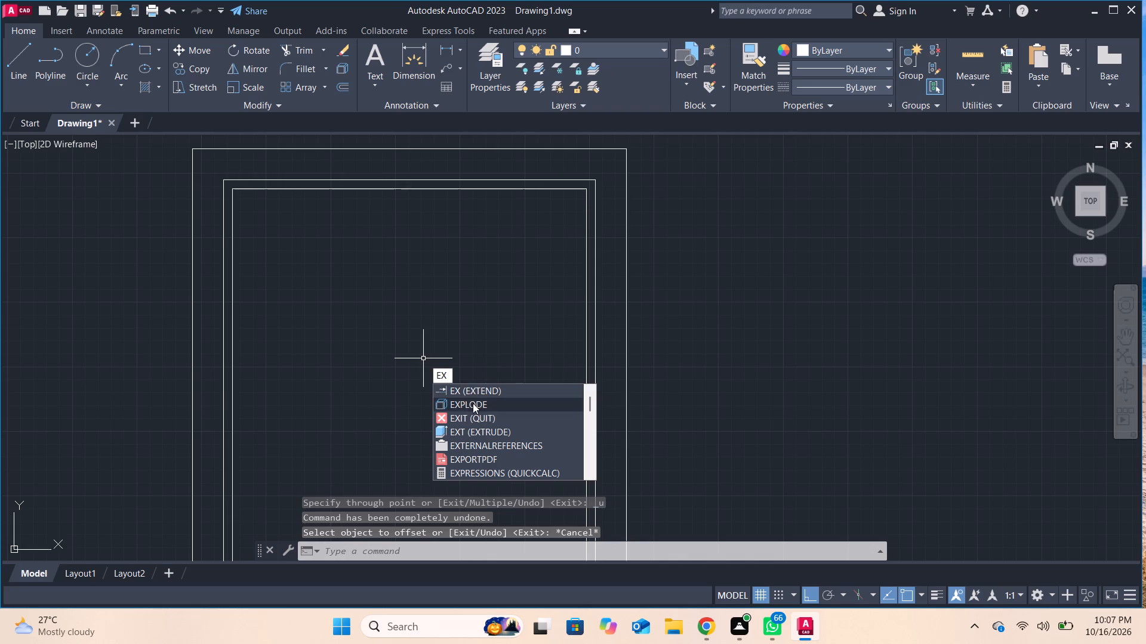
{"action": "left_click", "coordinate": [473, 404]}
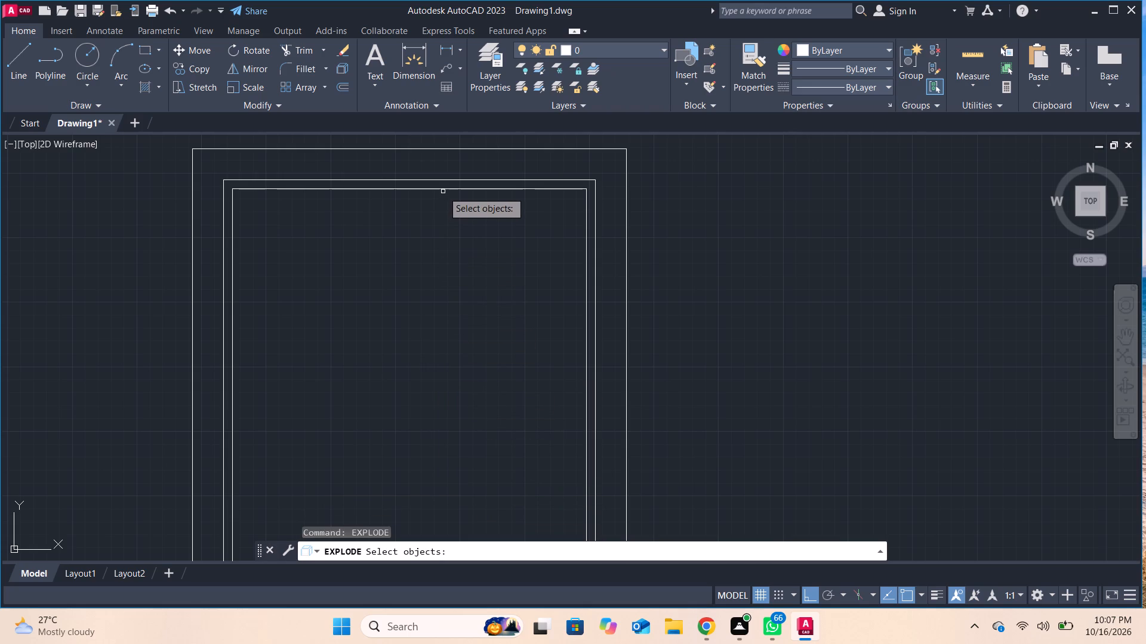
{"action": "left_click", "coordinate": [445, 190]}
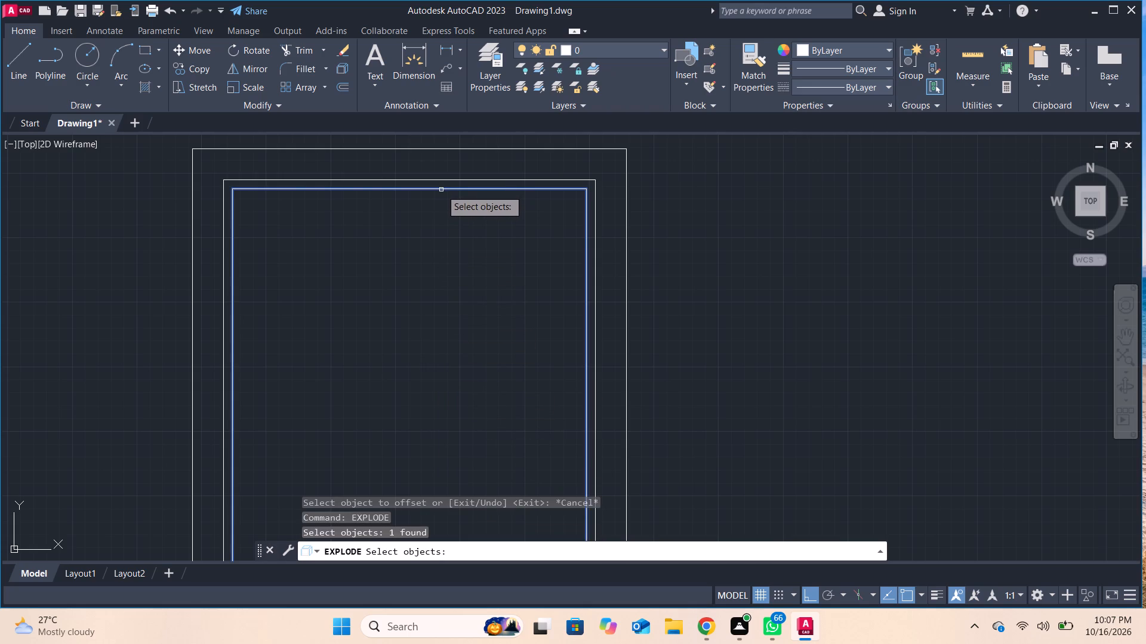
{"action": "key", "text": "Return"}
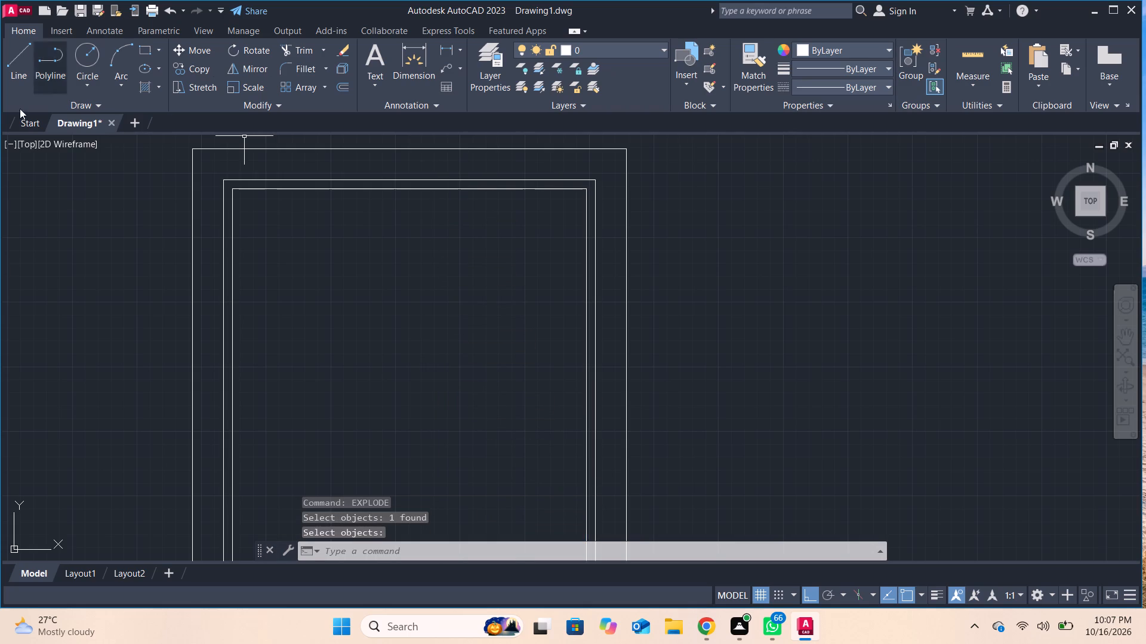
Offset the top line of the exploded innermost rectangle downward by 11'.
{"action": "left_click", "coordinate": [338, 91]}
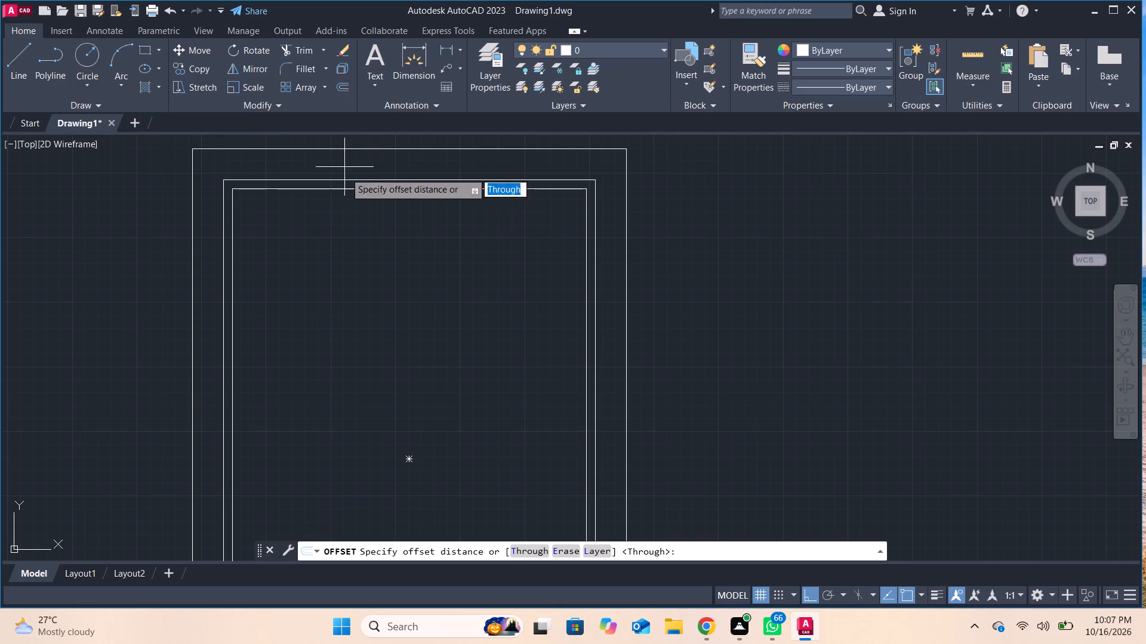
{"action": "key", "text": "Return"}
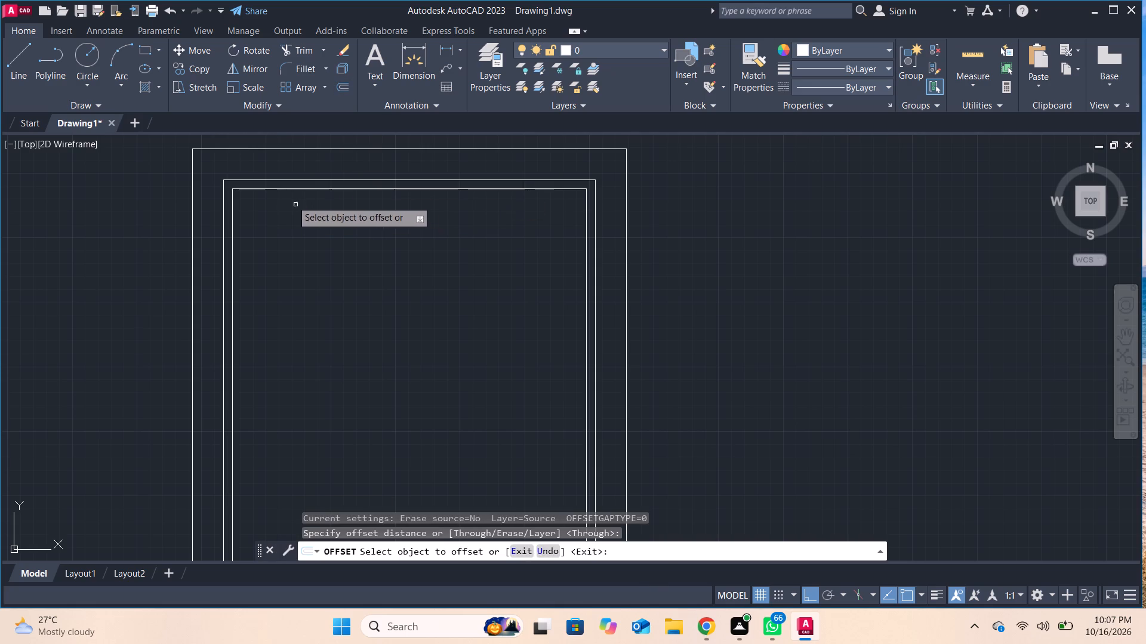
{"action": "left_click", "coordinate": [301, 188]}
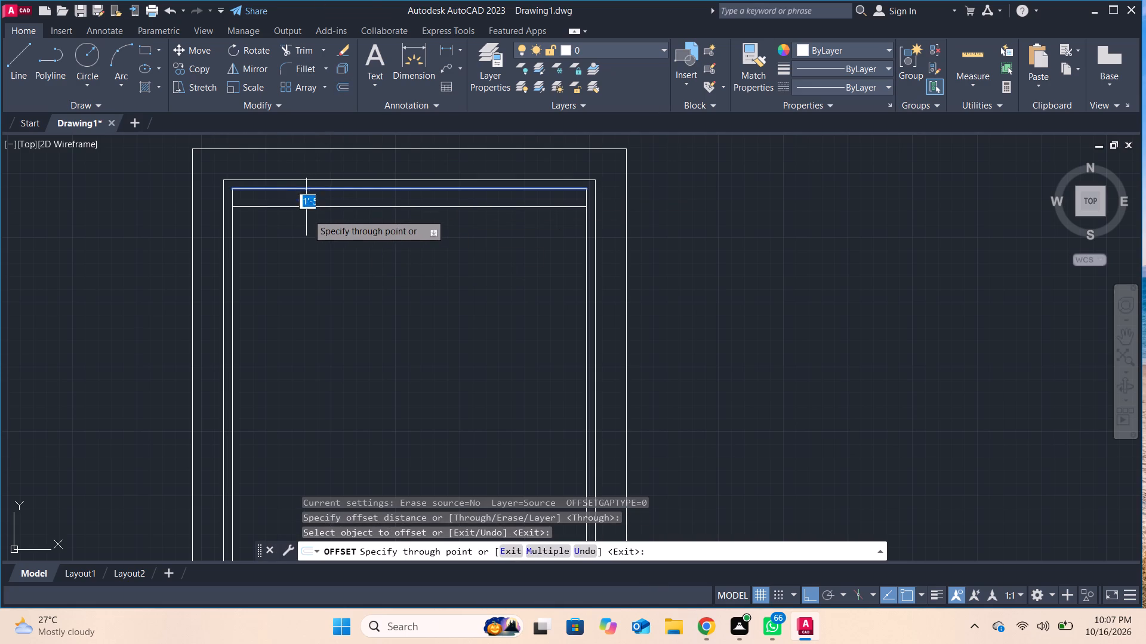
{"action": "type", "text": "11'"}
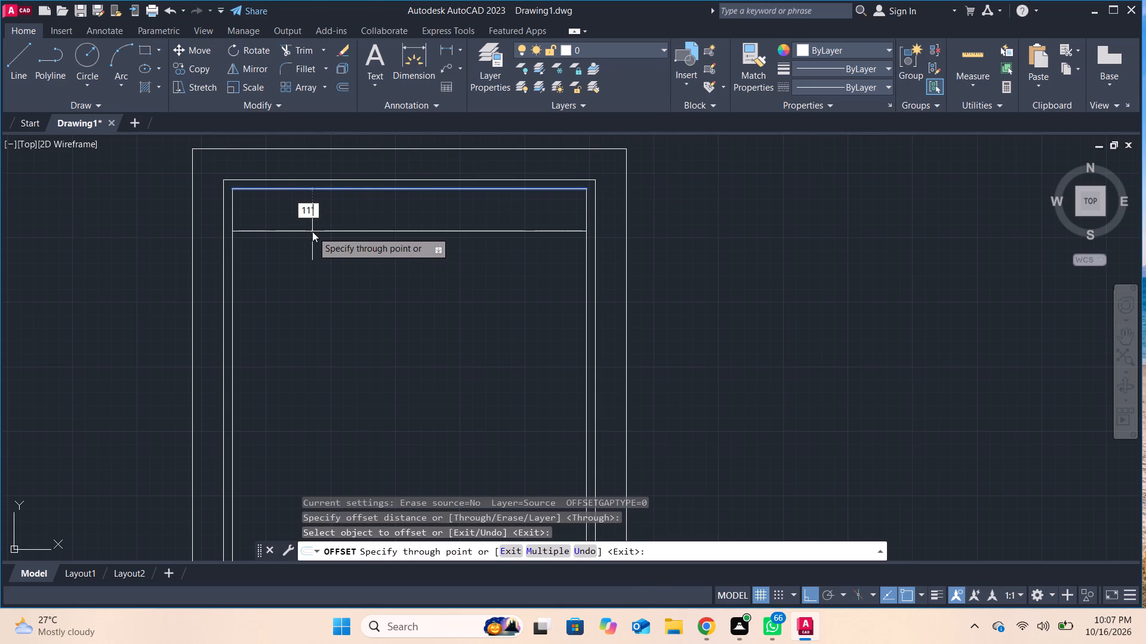
{"action": "key", "text": "Return"}
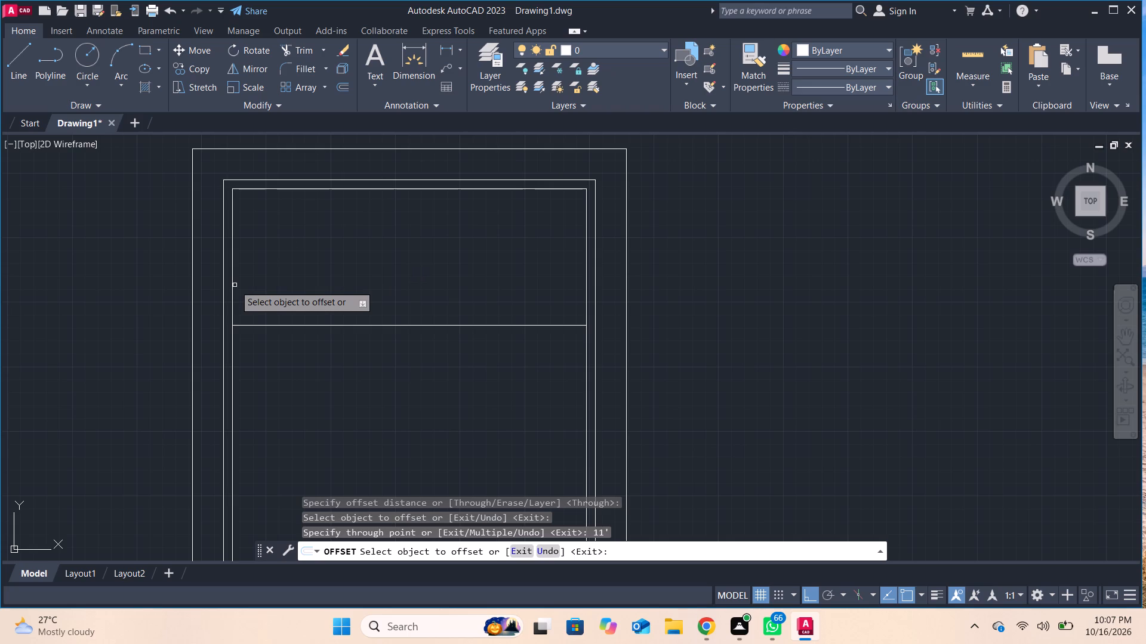
Offset the left line of the exploded innermost rectangle inward by 11'.
{"action": "left_click", "coordinate": [234, 285]}
{"action": "type", "text": "11'"}
{"action": "key", "text": "Return"}
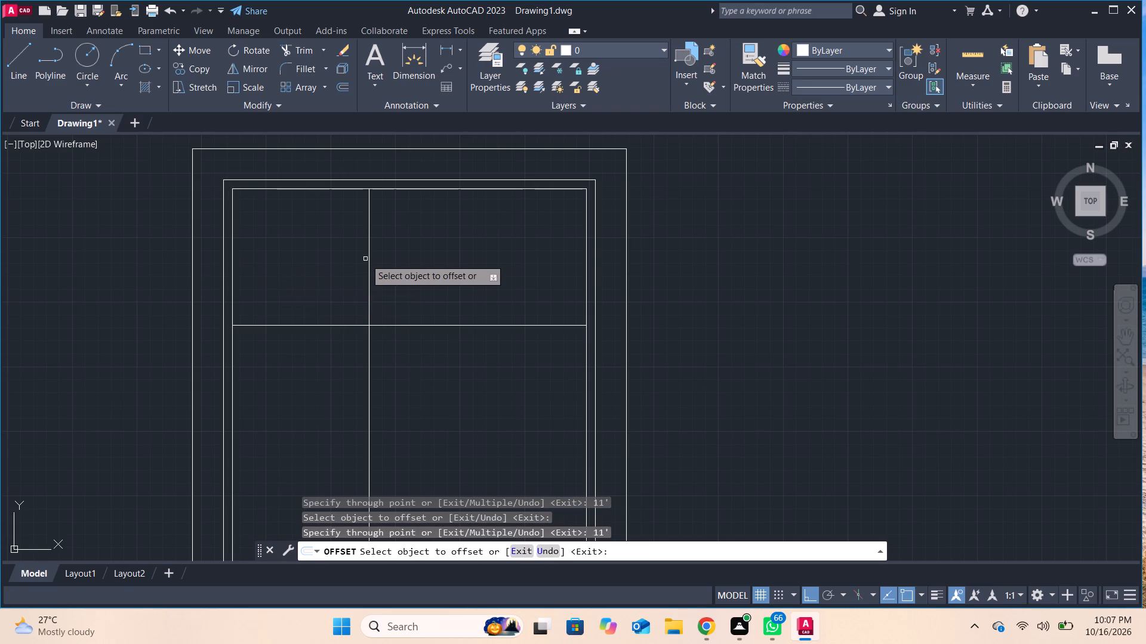
Offset the vertical partition line to the right and the horizontal partition line downward by 3" each to give them wall thickness.
{"action": "left_click", "coordinate": [367, 259]}
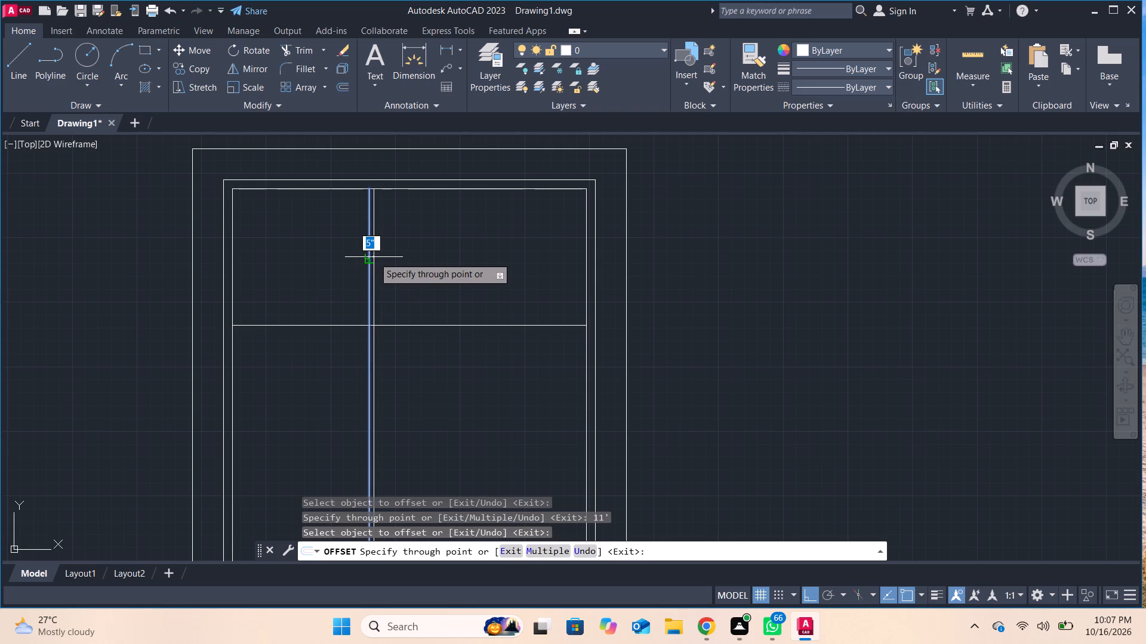
{"action": "key", "text": "3"}
{"action": "key", "text": "Return"}
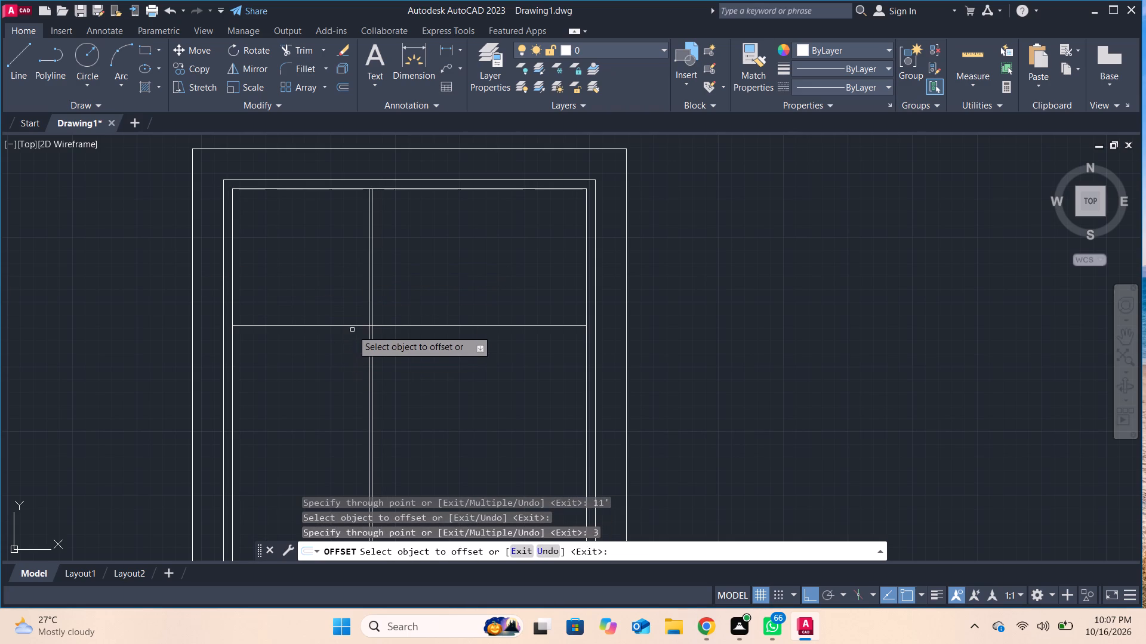
{"action": "left_click", "coordinate": [355, 323]}
{"action": "left_click", "coordinate": [349, 324]}
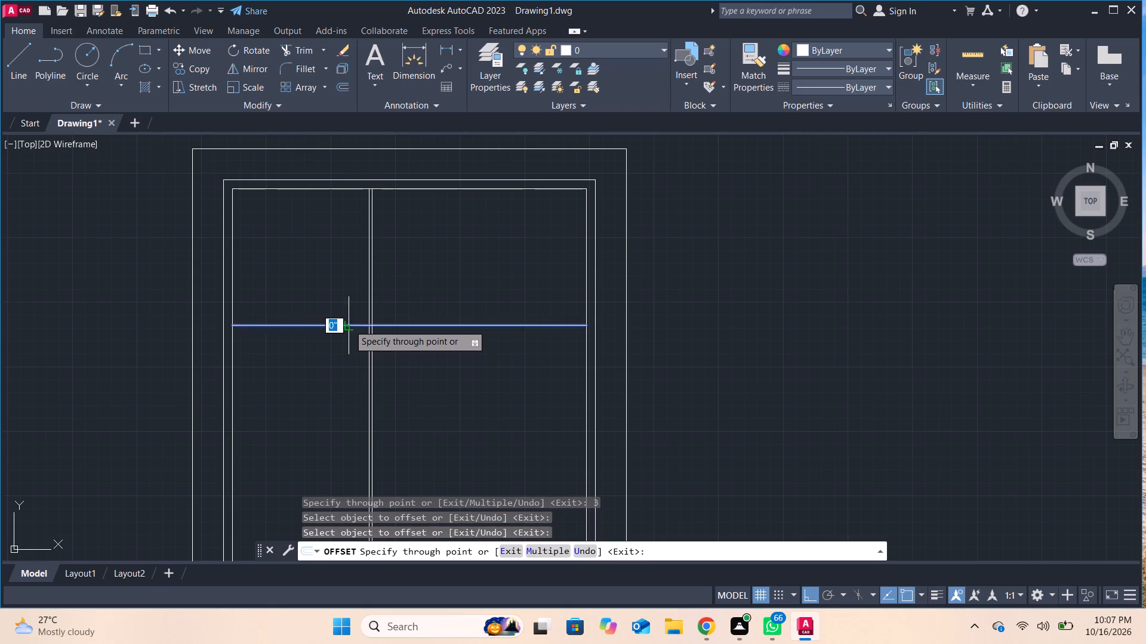
{"action": "key", "text": "3"}
{"action": "key", "text": "Return"}
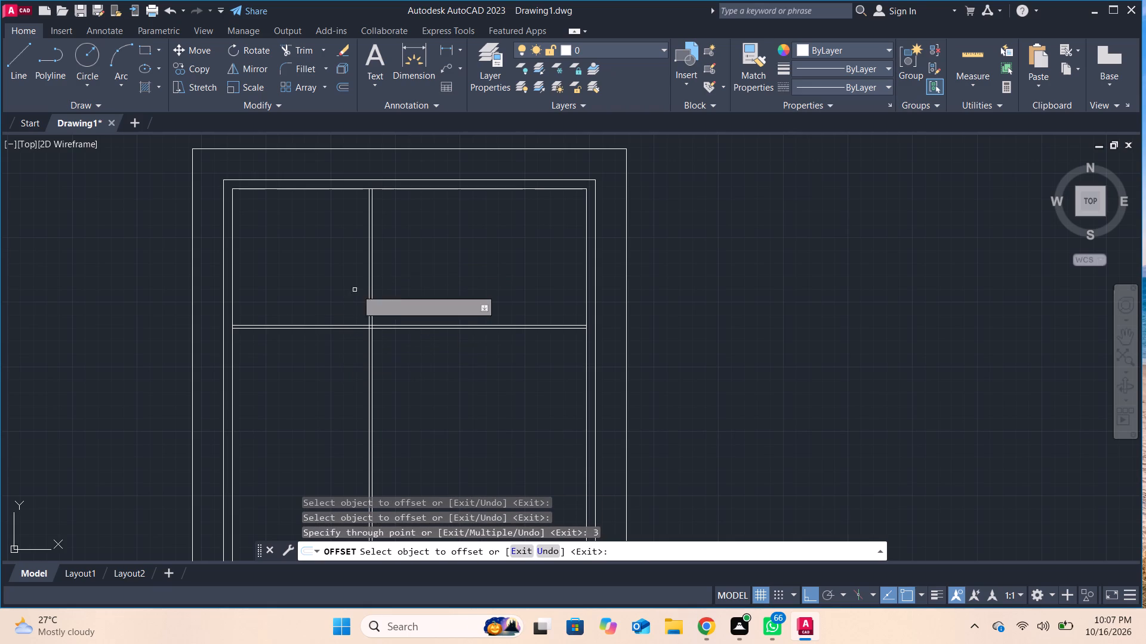
Trim away the two horizontal partition lines on the right side of the vertical partition.
{"action": "middle_click_drag", "start_coordinate": [392, 273], "coordinate": [383, 301]}
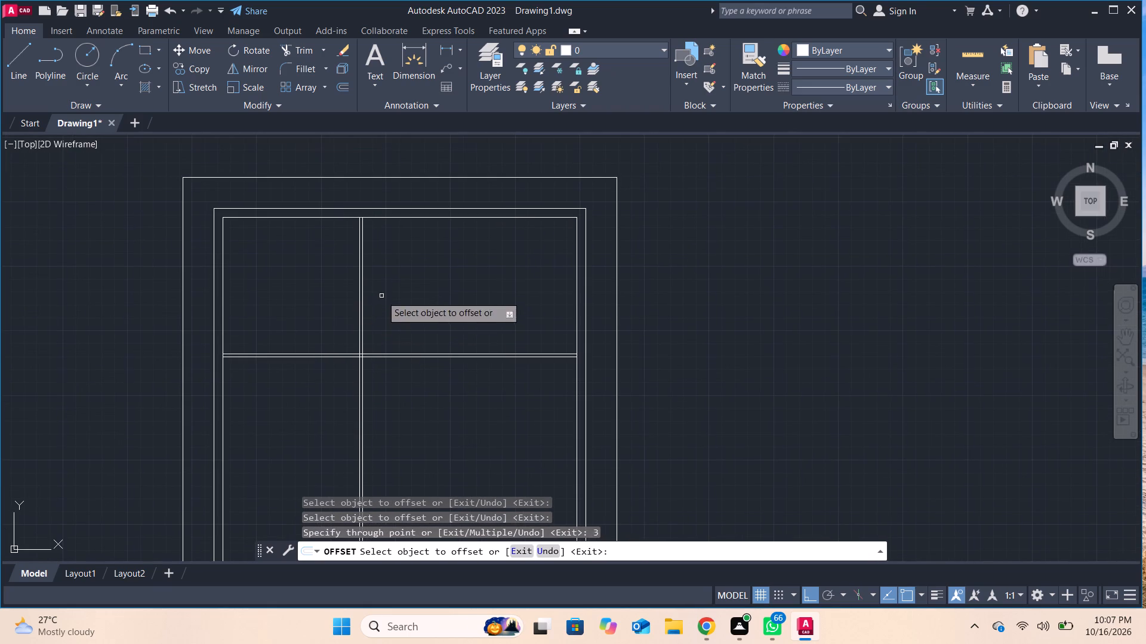
{"action": "left_click", "coordinate": [316, 51]}
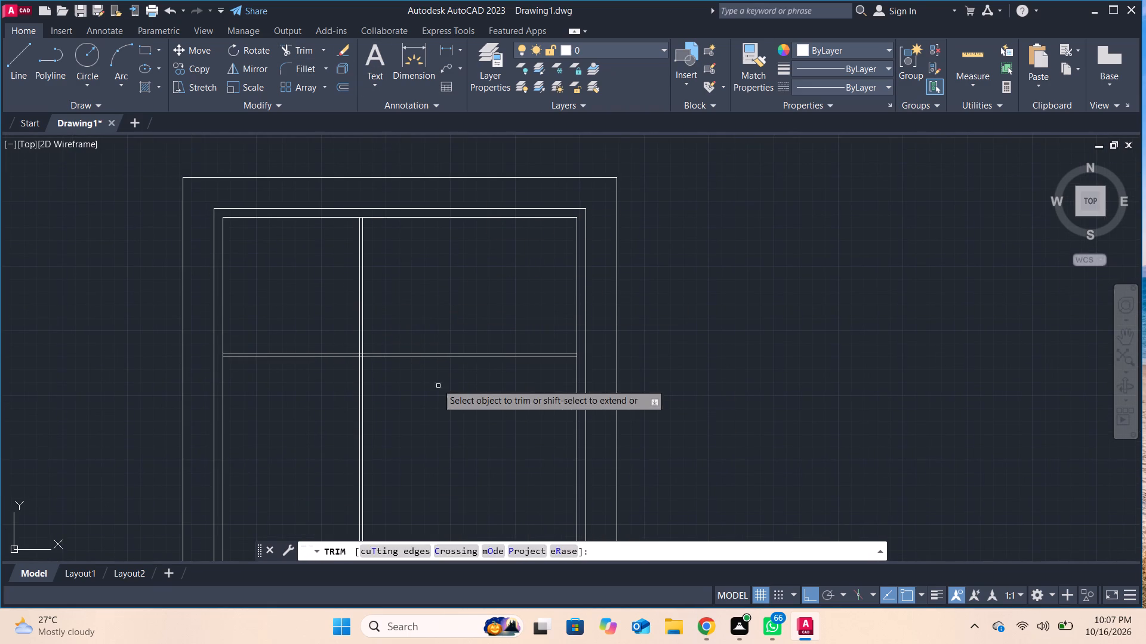
{"action": "left_click_drag", "start_coordinate": [434, 374], "coordinate": [424, 308]}
{"action": "left_click", "coordinate": [352, 413]}
{"action": "left_click_drag", "start_coordinate": [352, 413], "coordinate": [375, 408]}
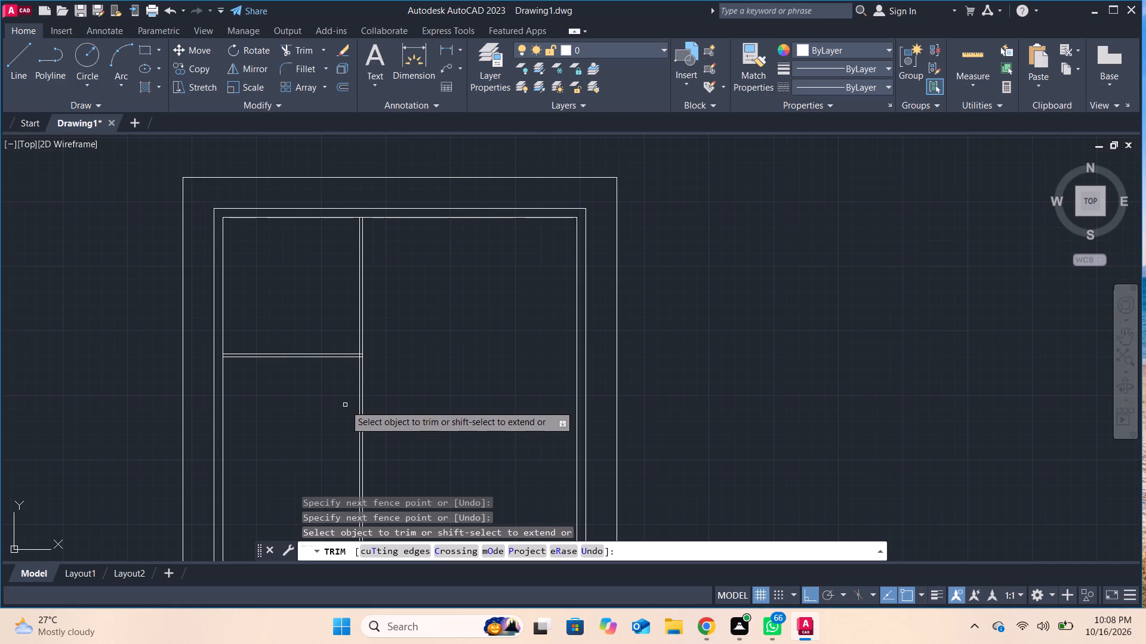
Offset the lower line of the horizontal partition downward by 10' for the second room on the left.
{"action": "middle_click_drag", "start_coordinate": [347, 408], "coordinate": [352, 328]}
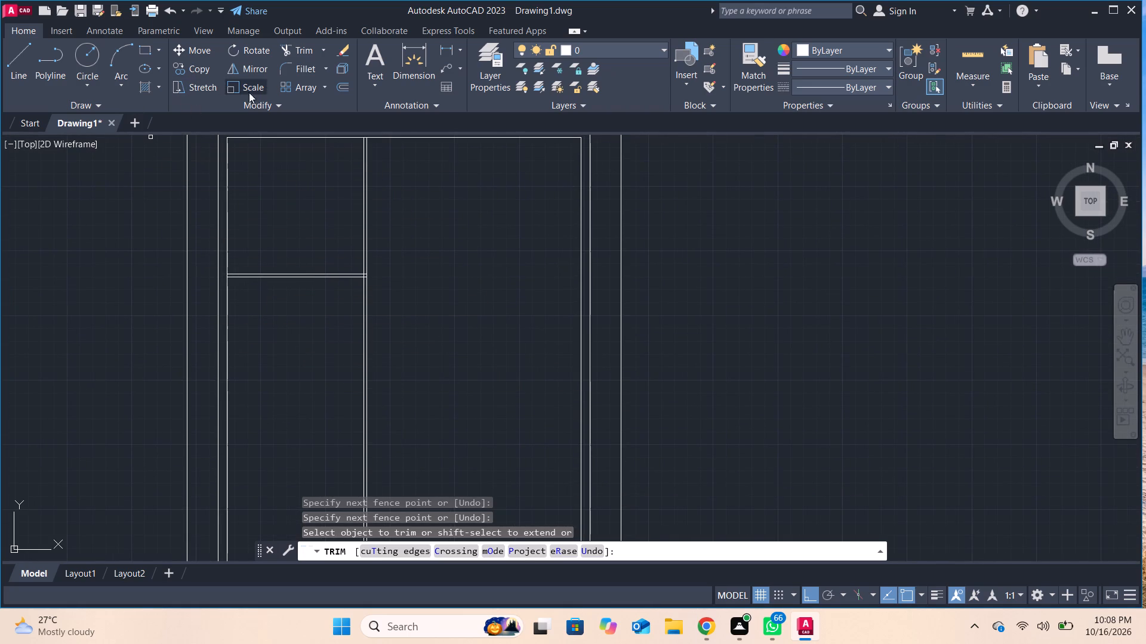
{"action": "left_click", "coordinate": [344, 85]}
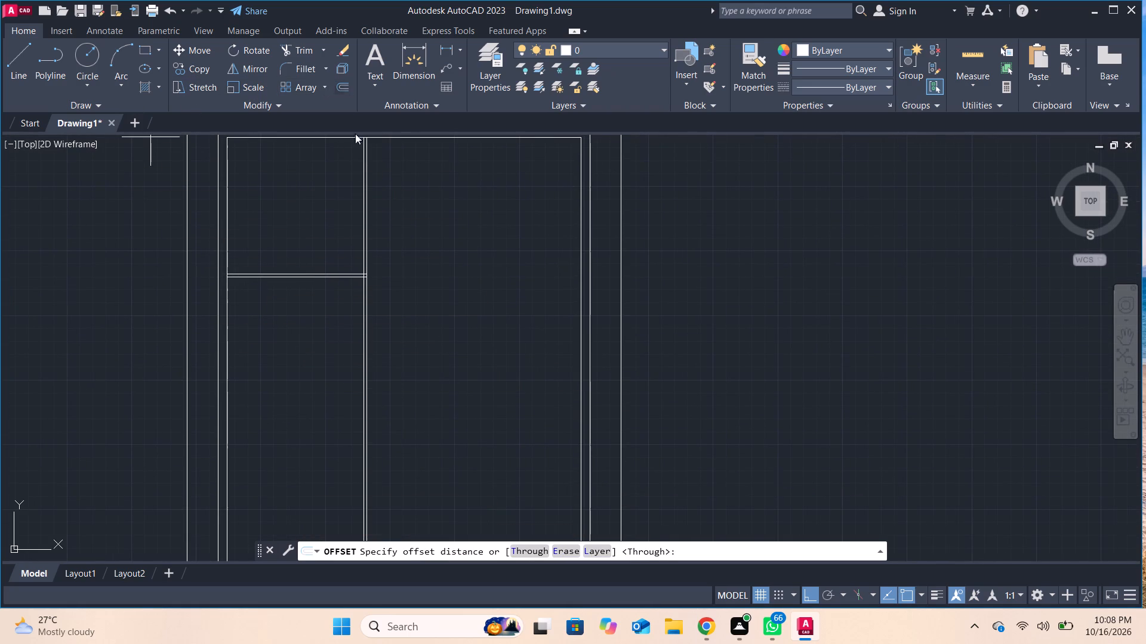
{"action": "key", "text": "Return"}
{"action": "scroll", "coordinate": [281, 307], "scroll_direction": "up", "scroll_amount": 2}
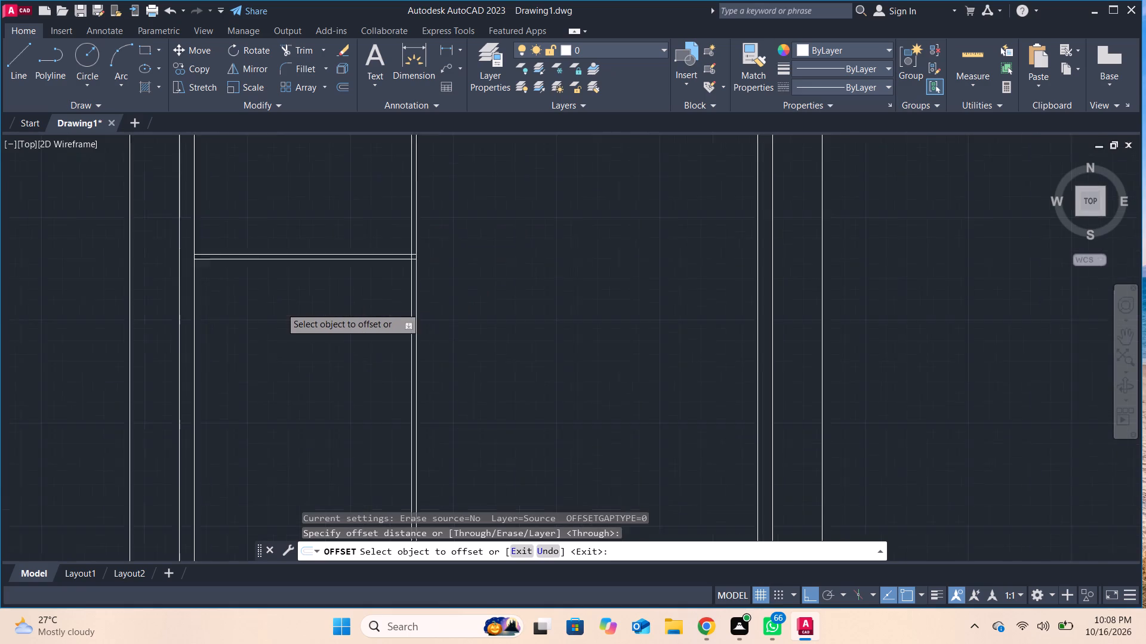
{"action": "scroll", "coordinate": [281, 307], "scroll_direction": "up", "scroll_amount": 1}
{"action": "middle_click_drag", "start_coordinate": [294, 288], "coordinate": [412, 265]}
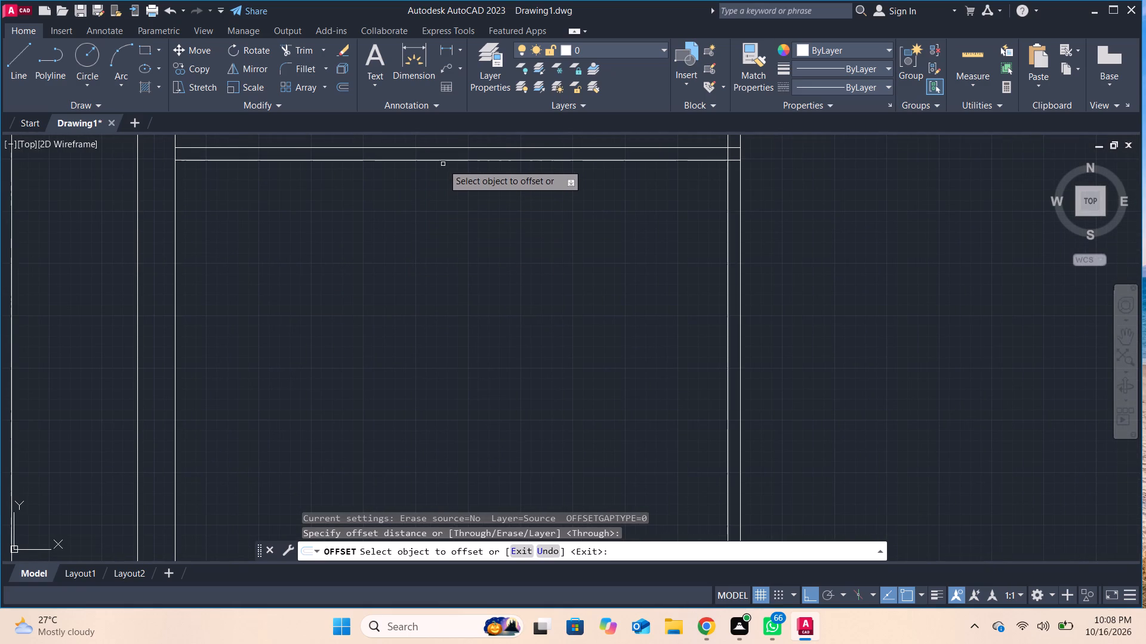
{"action": "left_click", "coordinate": [445, 162]}
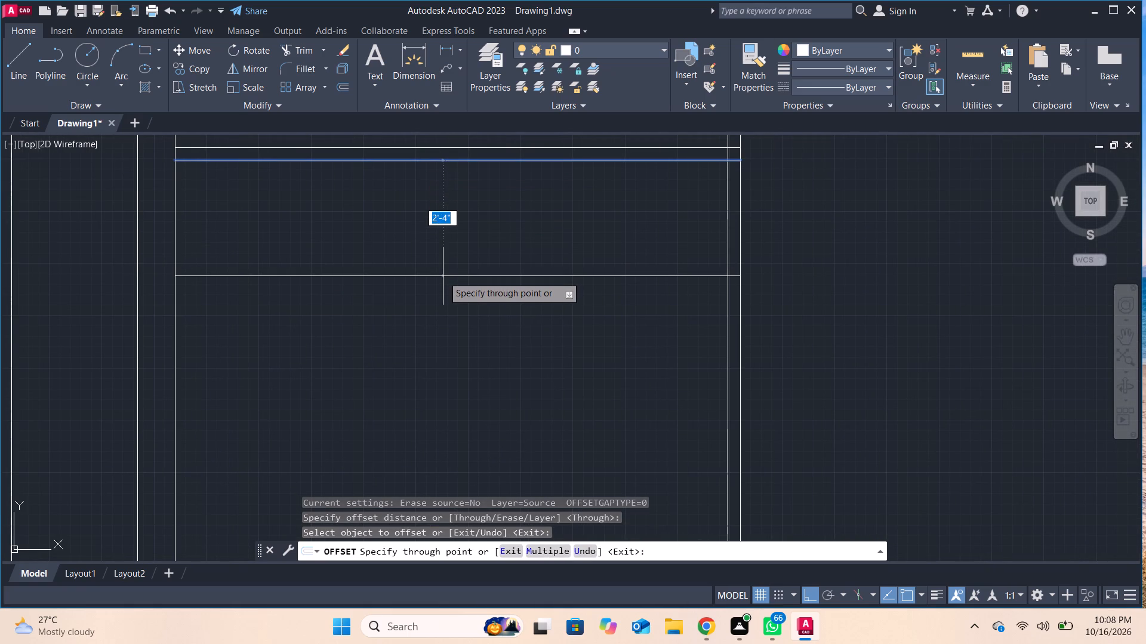
{"action": "type", "text": "10'"}
{"action": "key", "text": "Return"}
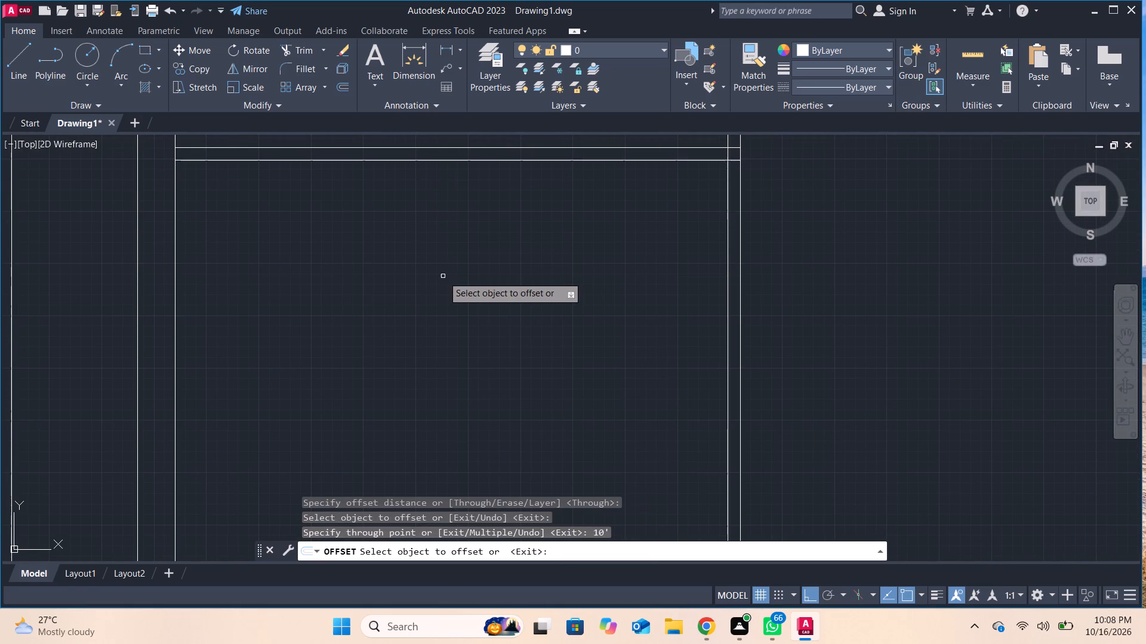
Offset the new horizontal line below the second left room downward by 3" to form the partition wall.
{"action": "scroll", "coordinate": [452, 273], "scroll_direction": "down", "scroll_amount": 4}
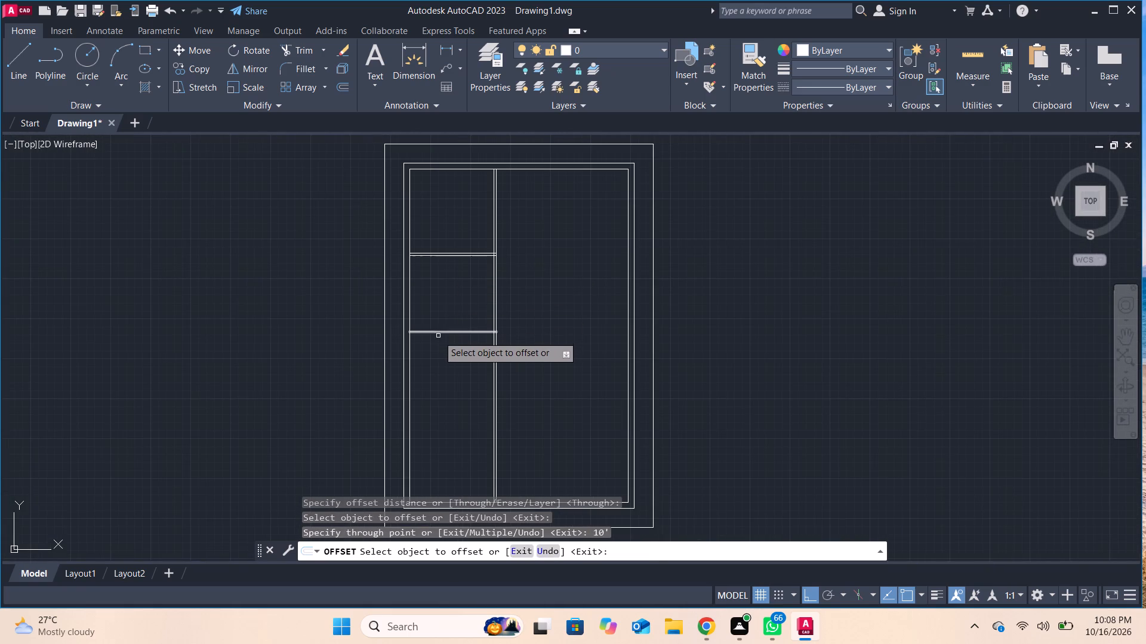
{"action": "middle_click_drag", "start_coordinate": [438, 336], "coordinate": [429, 291]}
{"action": "scroll", "coordinate": [436, 311], "scroll_direction": "up", "scroll_amount": 3}
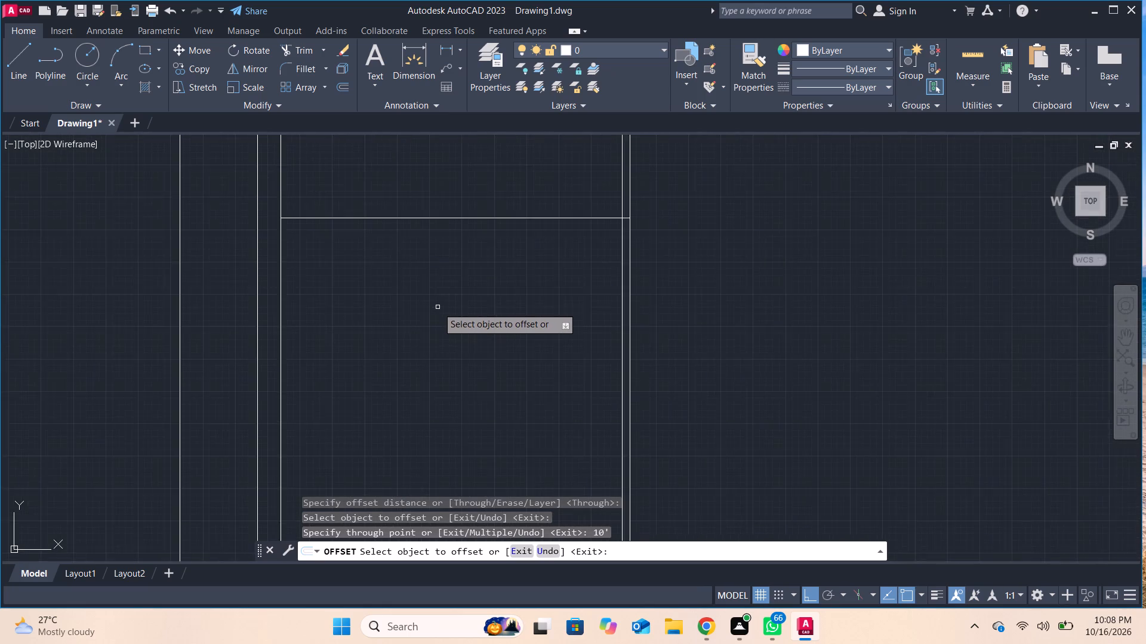
{"action": "scroll", "coordinate": [438, 307], "scroll_direction": "up", "scroll_amount": 2}
{"action": "scroll", "coordinate": [448, 280], "scroll_direction": "down", "scroll_amount": 2}
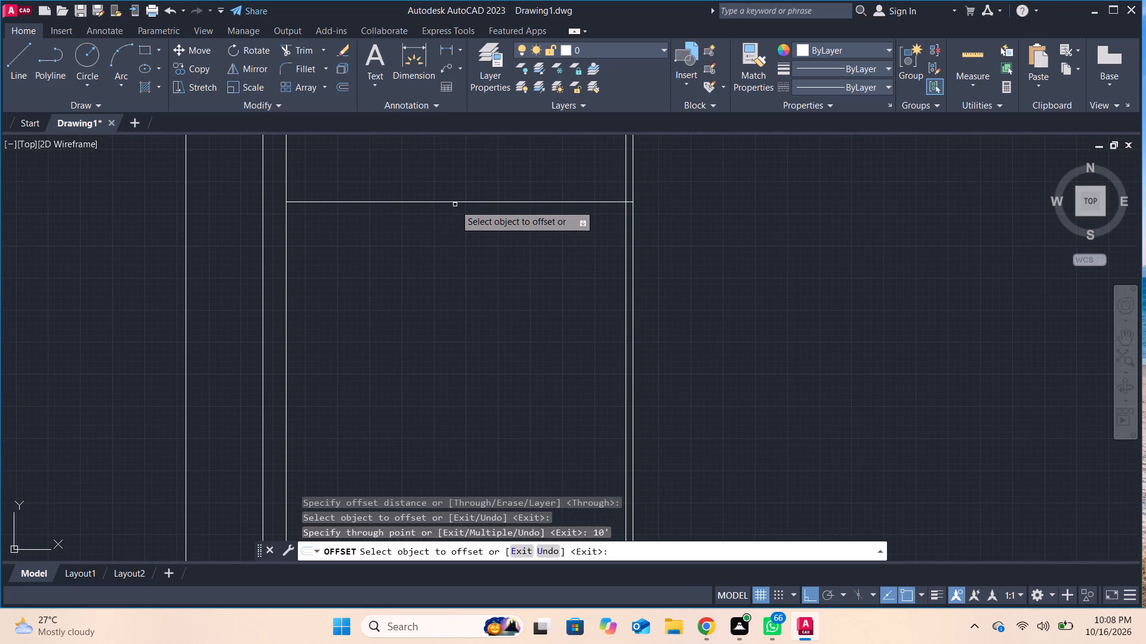
{"action": "left_click", "coordinate": [455, 203]}
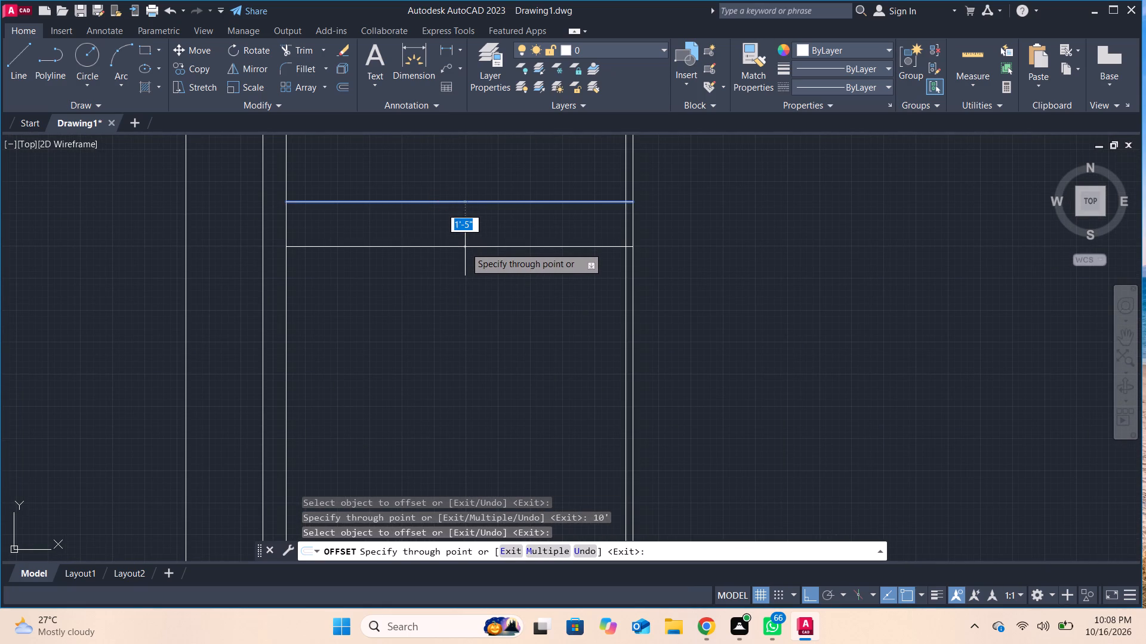
{"action": "key", "text": "3"}
{"action": "key", "text": "Return"}
Examine the partition layout and the undivided areas at the lower end of the floor plan.
{"action": "middle_click_drag", "start_coordinate": [475, 242], "coordinate": [476, 242]}
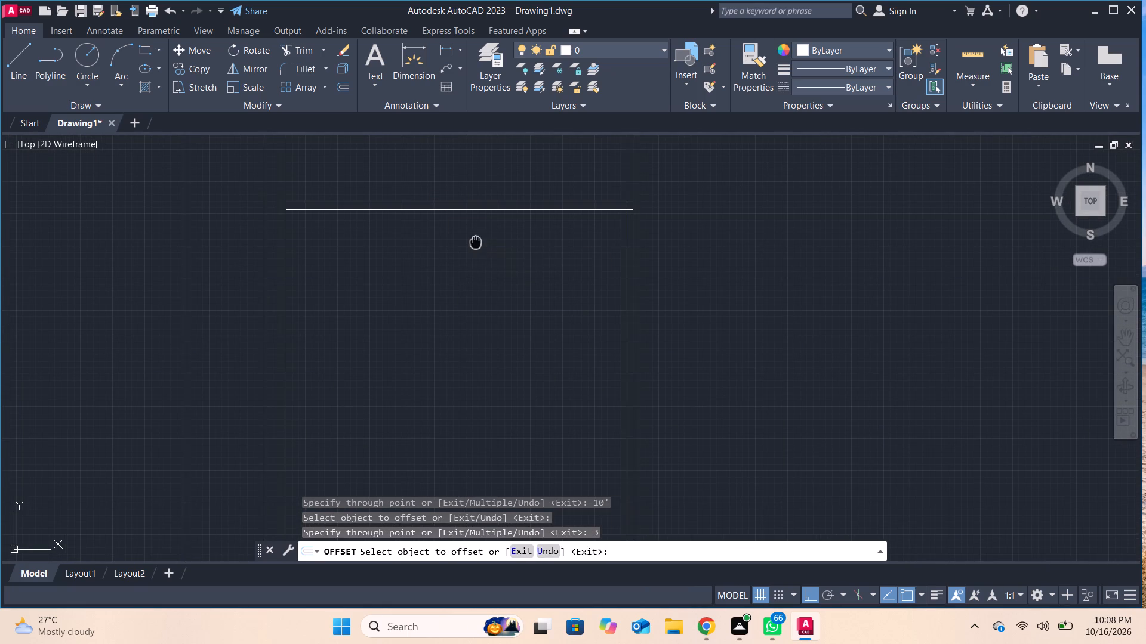
{"action": "middle_click_drag", "start_coordinate": [476, 242], "coordinate": [480, 343]}
{"action": "middle_click_drag", "start_coordinate": [506, 221], "coordinate": [511, 344]}
{"action": "scroll", "coordinate": [525, 295], "scroll_direction": "down", "scroll_amount": 2}
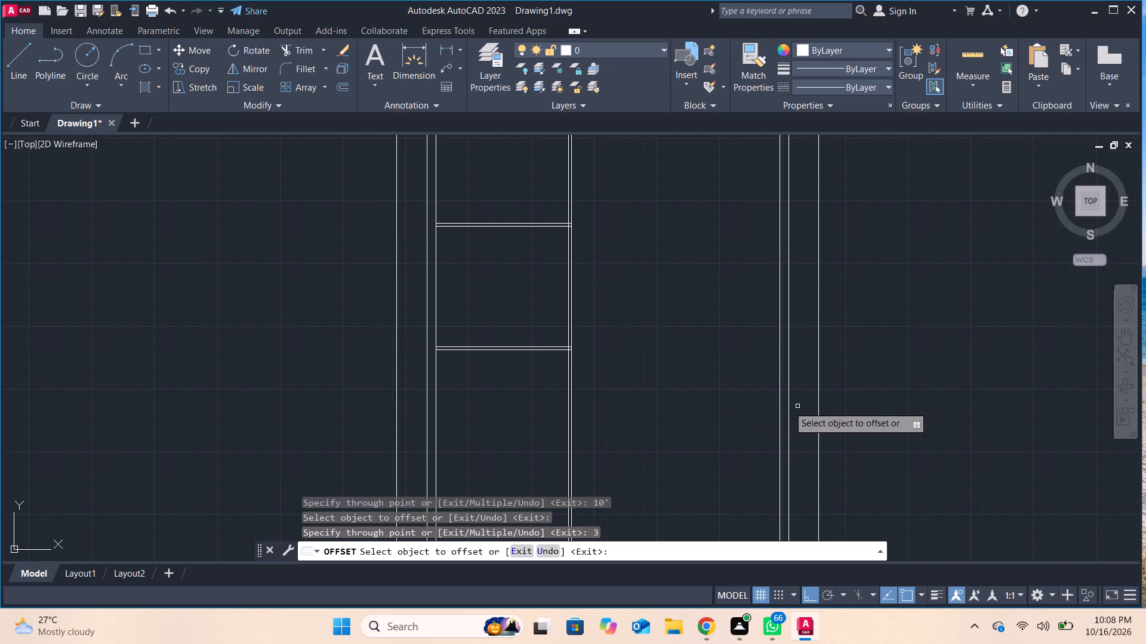
{"action": "middle_click_drag", "start_coordinate": [528, 385], "coordinate": [525, 339]}
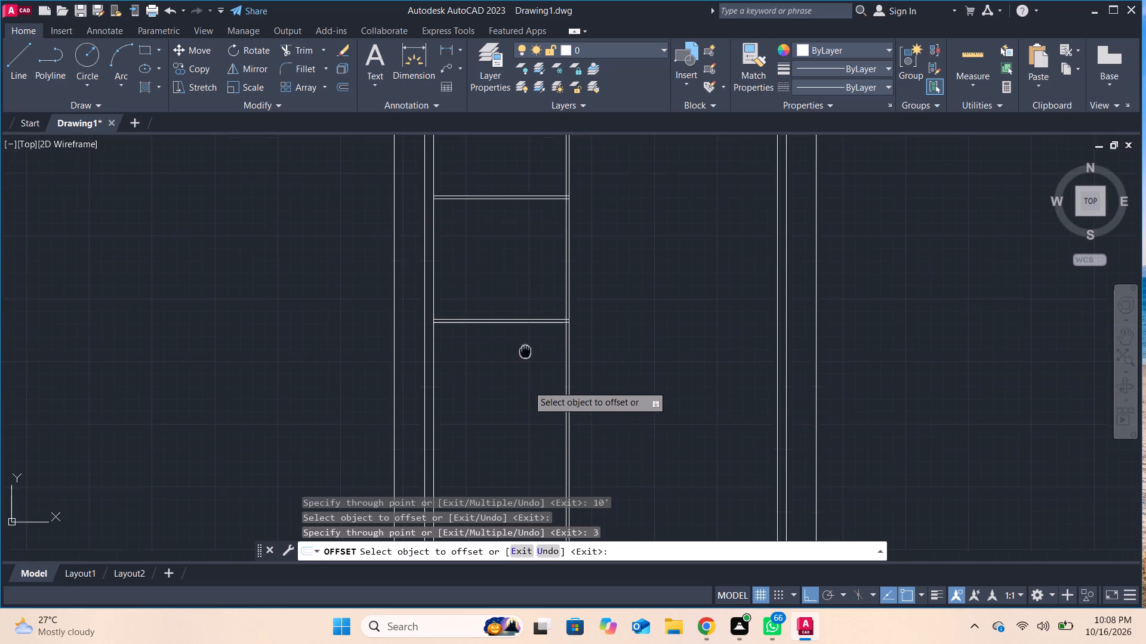
{"action": "middle_click_drag", "start_coordinate": [525, 339], "coordinate": [525, 327]}
{"action": "scroll", "coordinate": [531, 351], "scroll_direction": "up", "scroll_amount": 1}
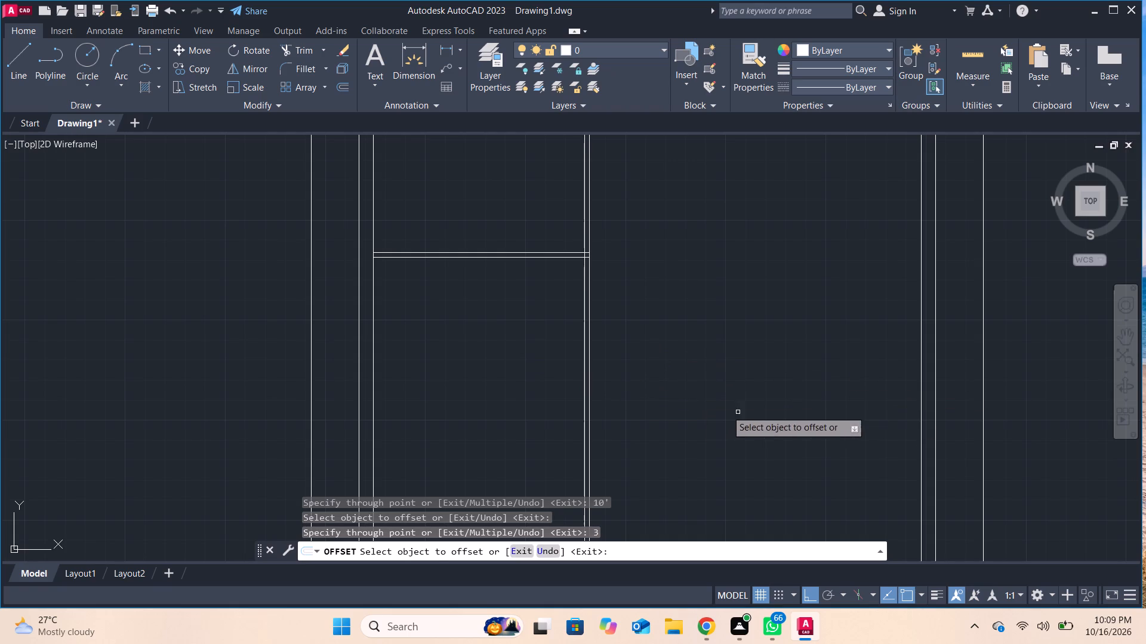
{"action": "middle_click_drag", "start_coordinate": [683, 425], "coordinate": [672, 301]}
{"action": "scroll", "coordinate": [672, 300], "scroll_direction": "down", "scroll_amount": 1}
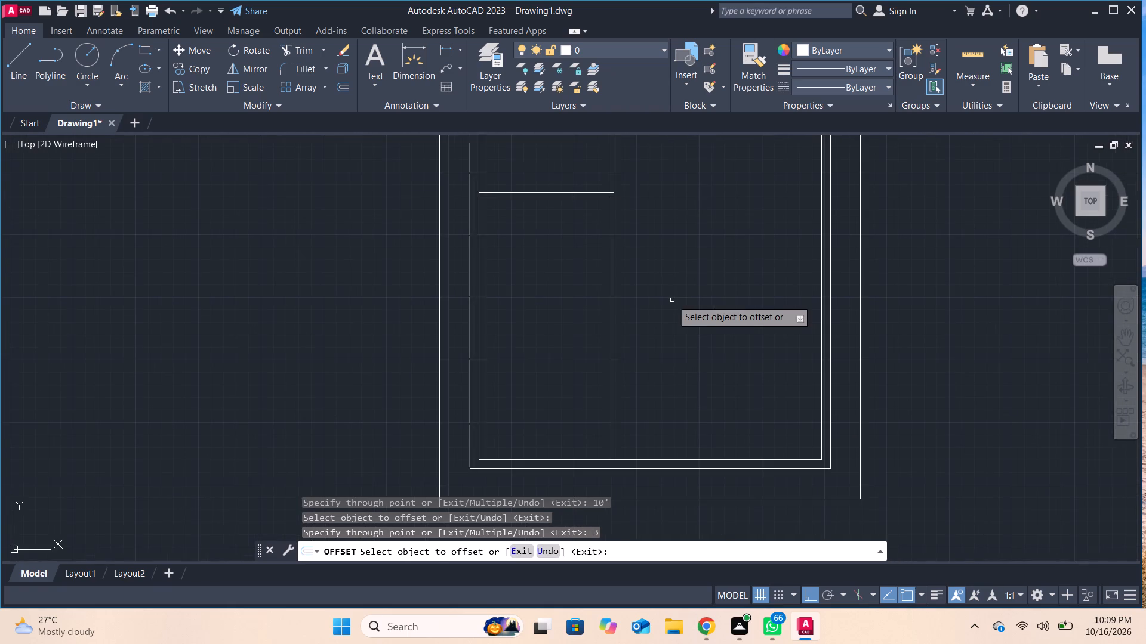
{"action": "middle_click_drag", "start_coordinate": [672, 300], "coordinate": [679, 346]}
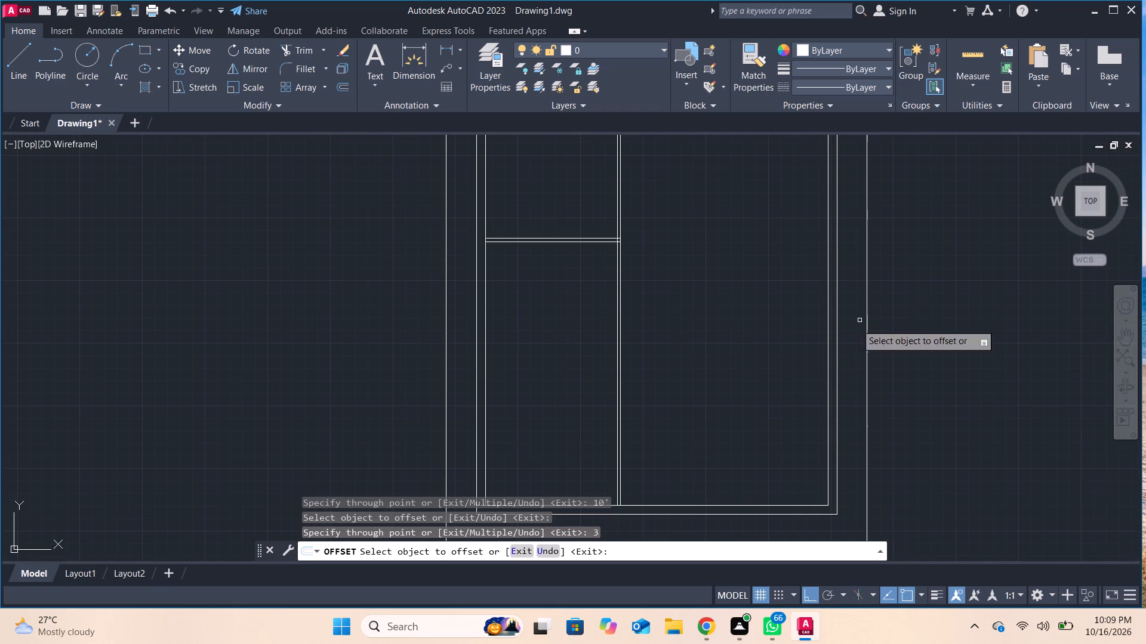
{"action": "middle_click_drag", "start_coordinate": [728, 391], "coordinate": [727, 295]}
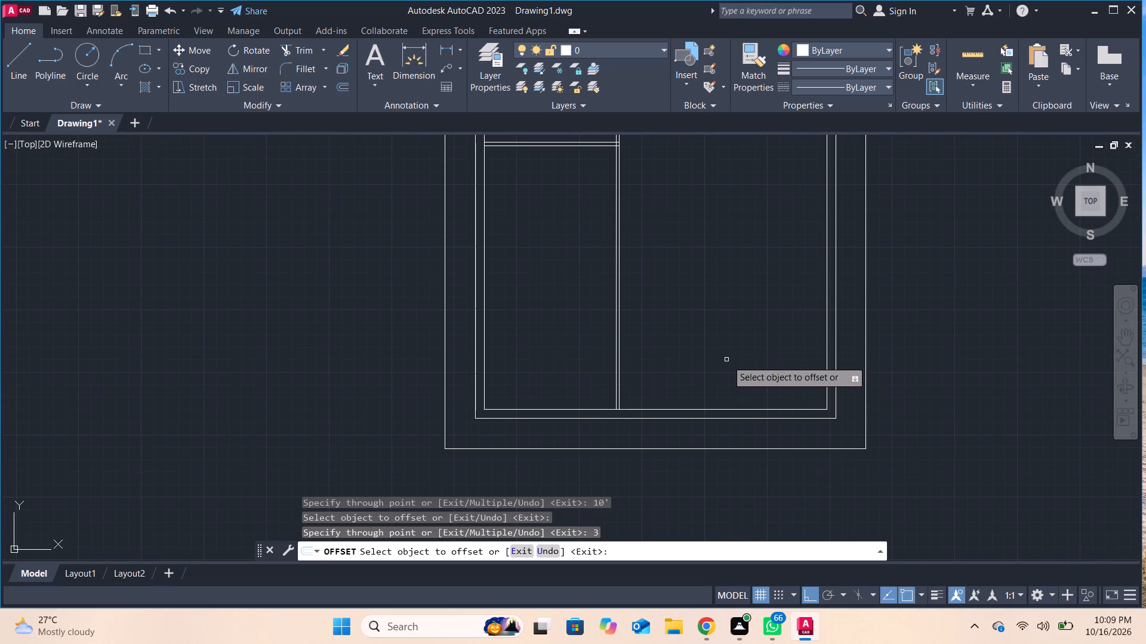
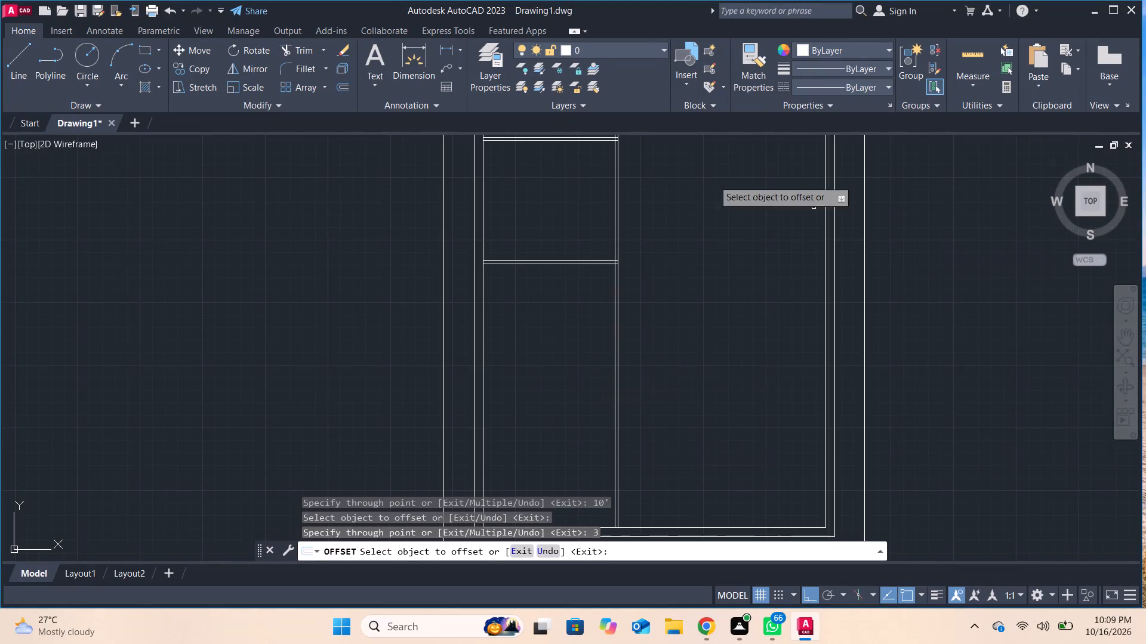
Offset the lower line of the partition below the second left room downward by 5'.
{"action": "middle_click_drag", "start_coordinate": [538, 278], "coordinate": [543, 370]}
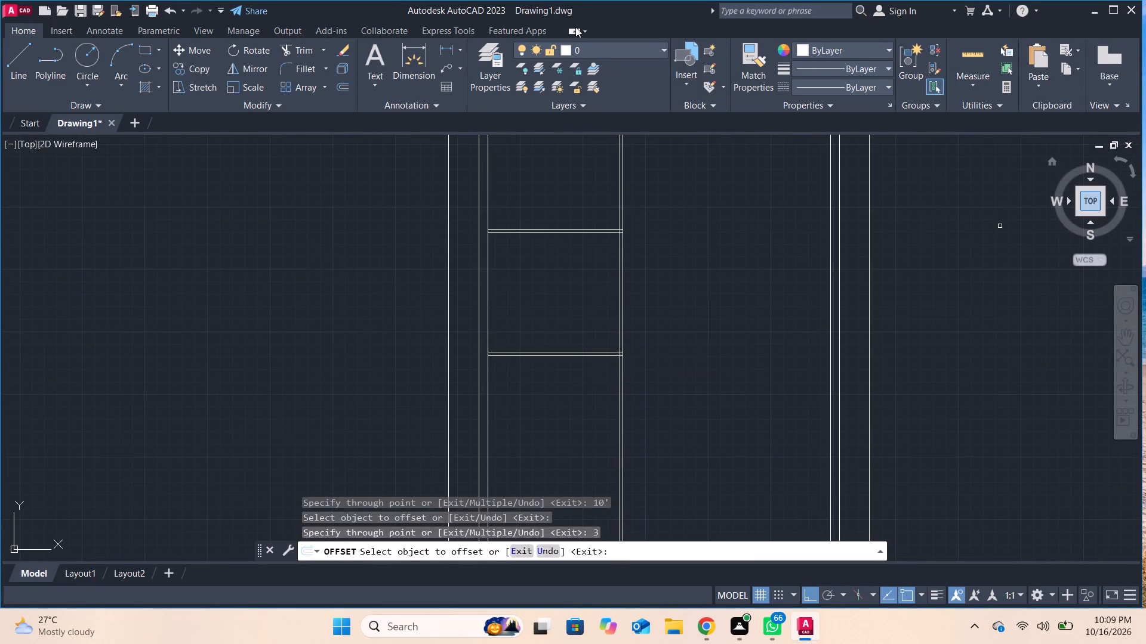
{"action": "scroll", "coordinate": [531, 269], "scroll_direction": "up", "scroll_amount": 1}
{"action": "middle_click_drag", "start_coordinate": [532, 270], "coordinate": [531, 270]}
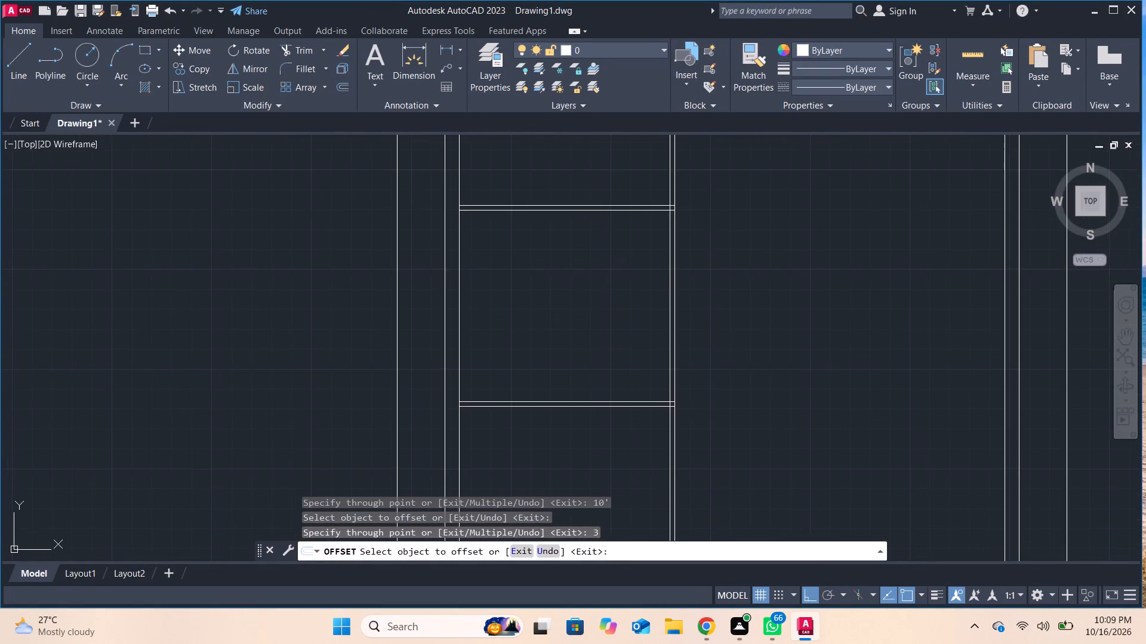
{"action": "middle_click_drag", "start_coordinate": [531, 270], "coordinate": [522, 196]}
{"action": "scroll", "coordinate": [542, 347], "scroll_direction": "up", "scroll_amount": 3}
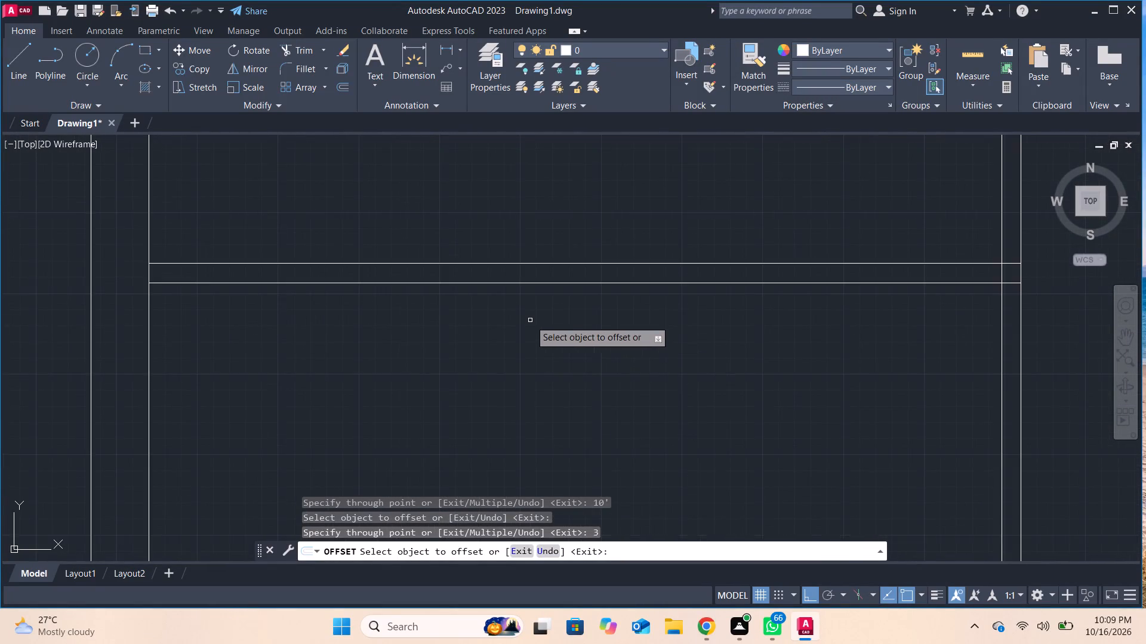
{"action": "scroll", "coordinate": [530, 320], "scroll_direction": "down", "scroll_amount": 3}
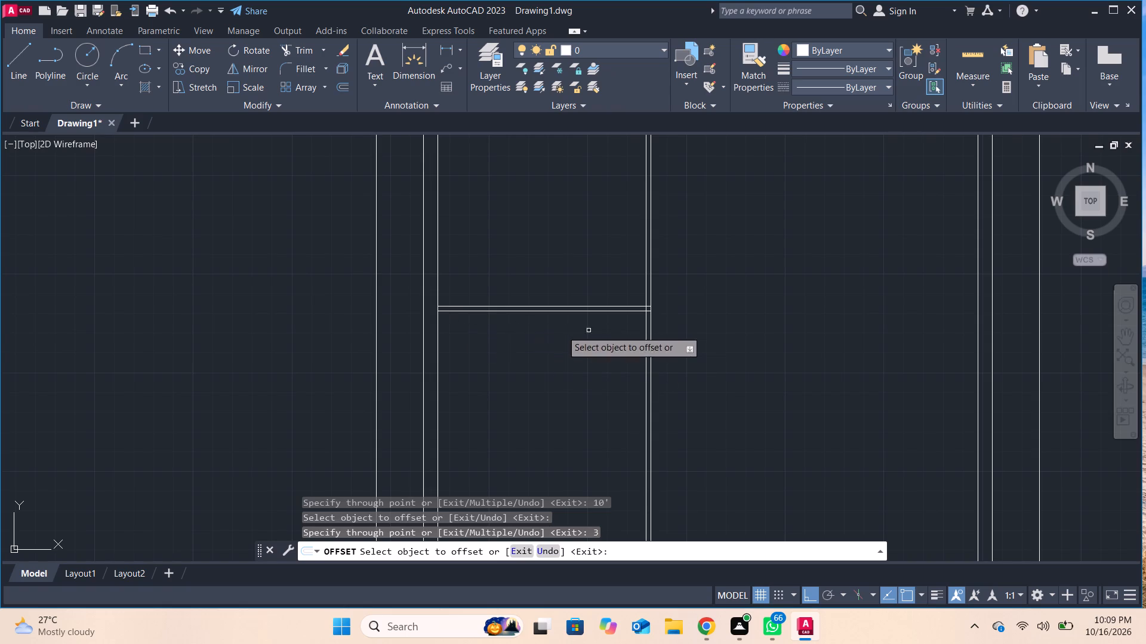
{"action": "middle_click_drag", "start_coordinate": [544, 326], "coordinate": [552, 367]}
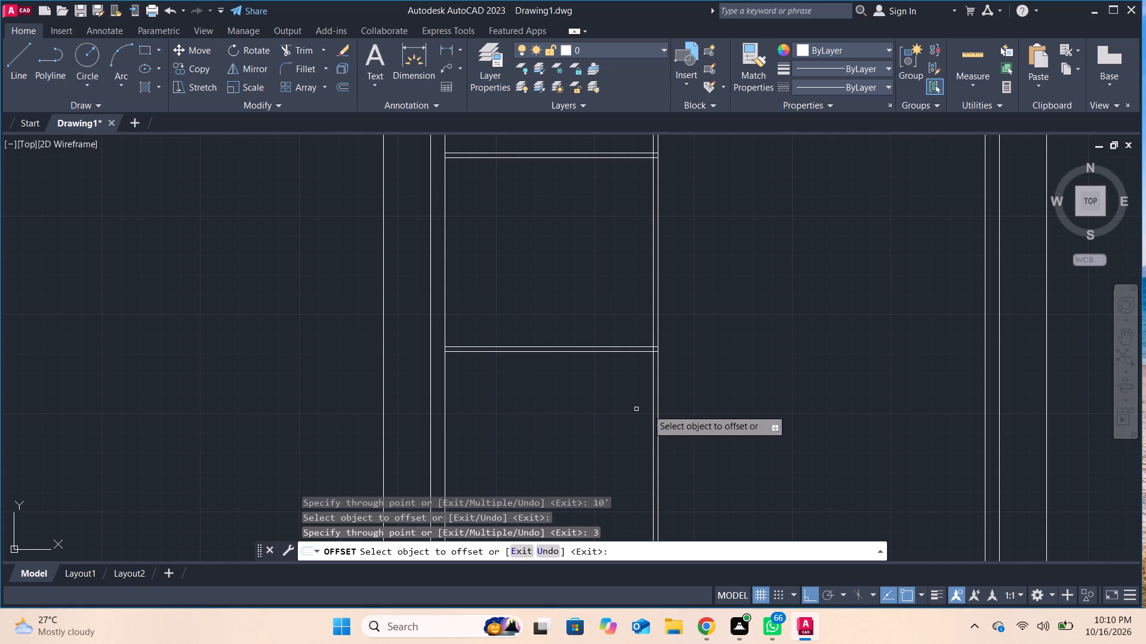
{"action": "middle_click_drag", "start_coordinate": [574, 397], "coordinate": [572, 277]}
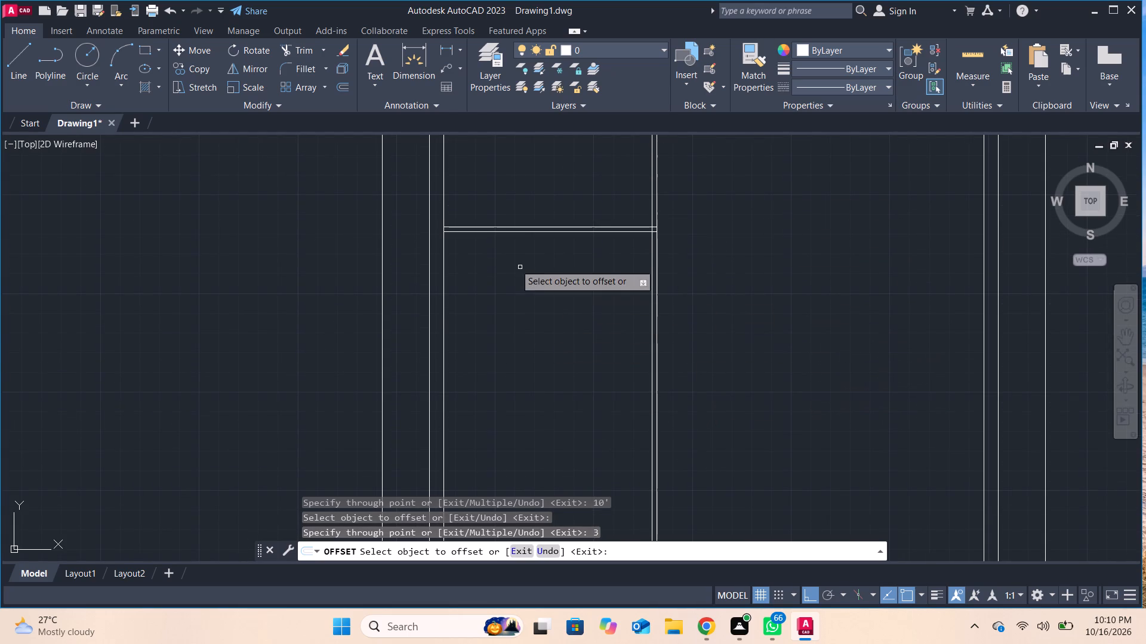
{"action": "left_click", "coordinate": [530, 232]}
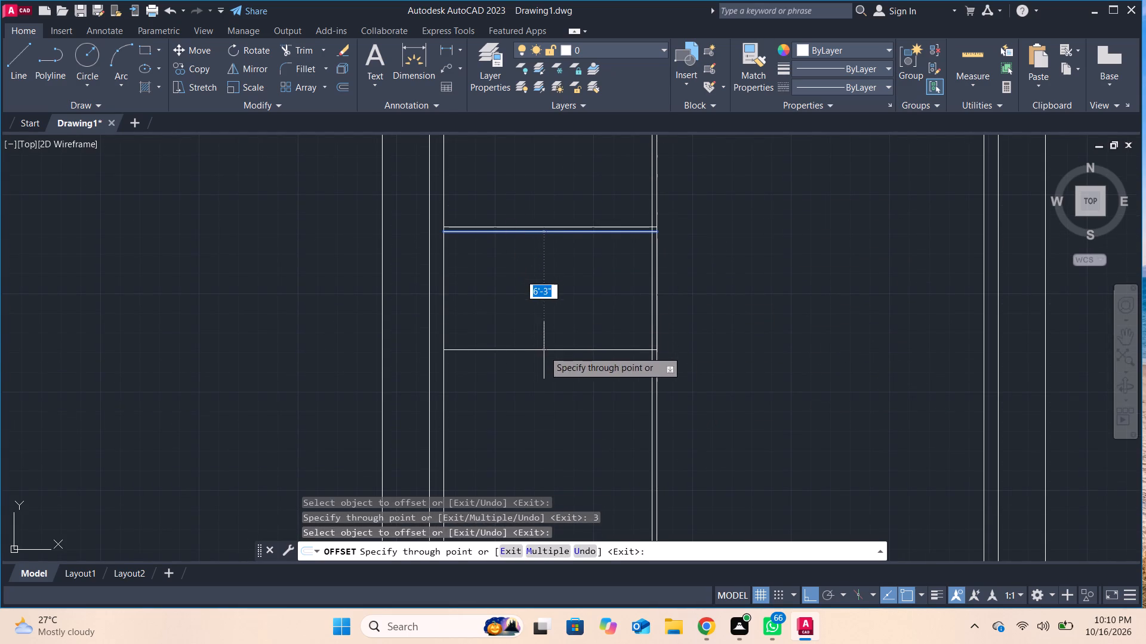
{"action": "middle_click_drag", "start_coordinate": [544, 352], "coordinate": [571, 224]}
{"action": "middle_click_drag", "start_coordinate": [571, 234], "coordinate": [561, 317]}
{"action": "key", "text": "5"}
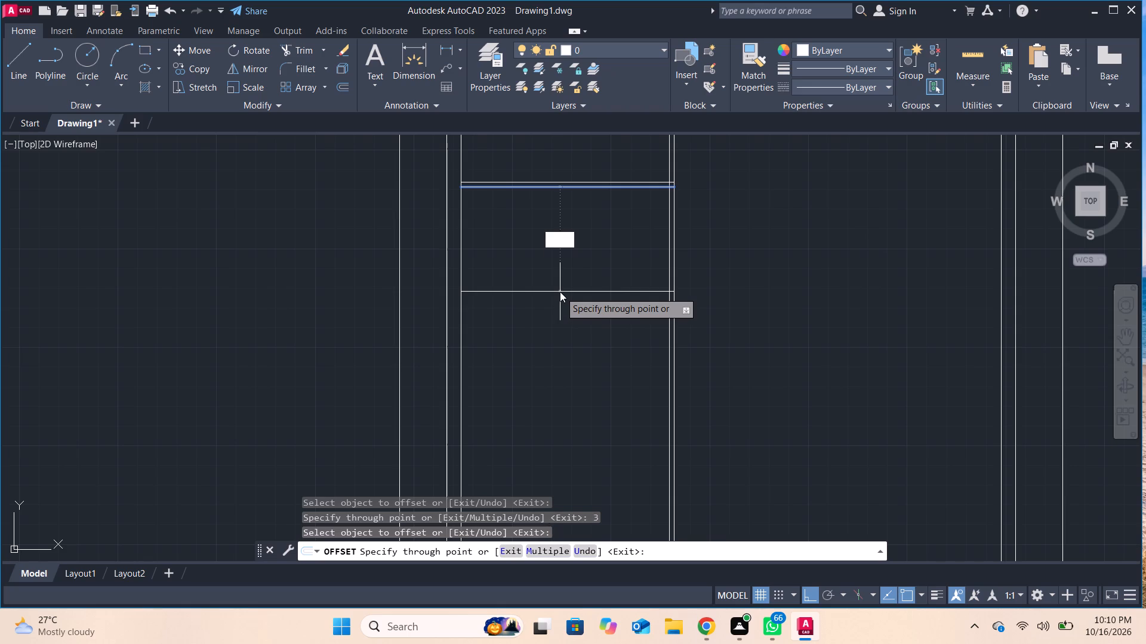
{"action": "key", "text": "apostrophe"}
{"action": "key", "text": "Return"}
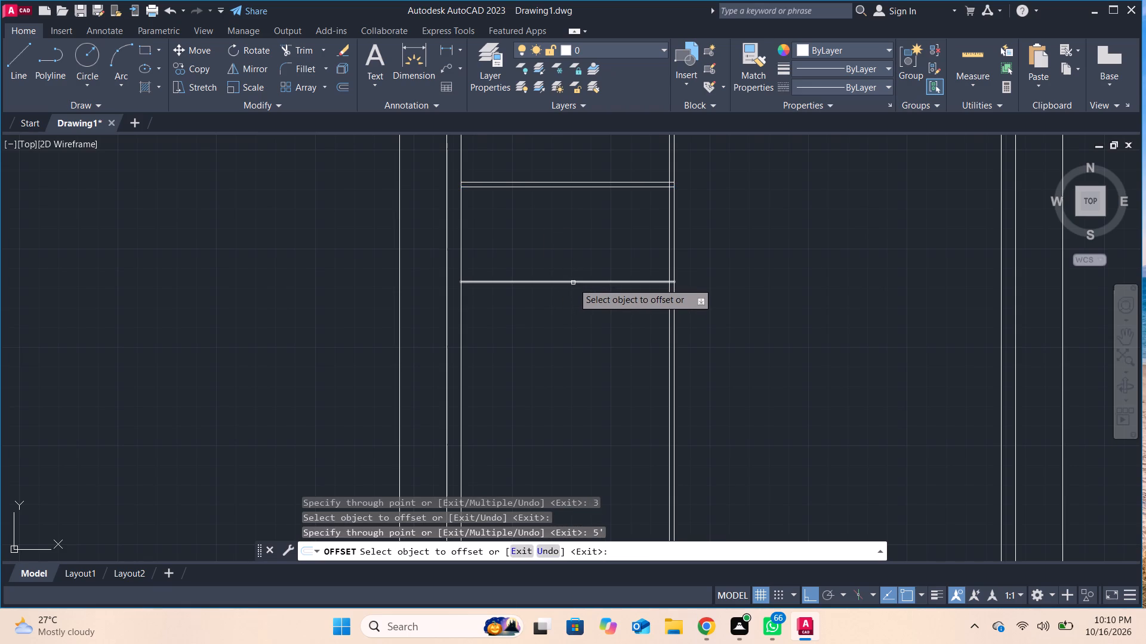
Offset the new horizontal line downward by 3" to form the partition wall below the 5' strip.
{"action": "left_click", "coordinate": [573, 283]}
{"action": "key", "text": "3"}
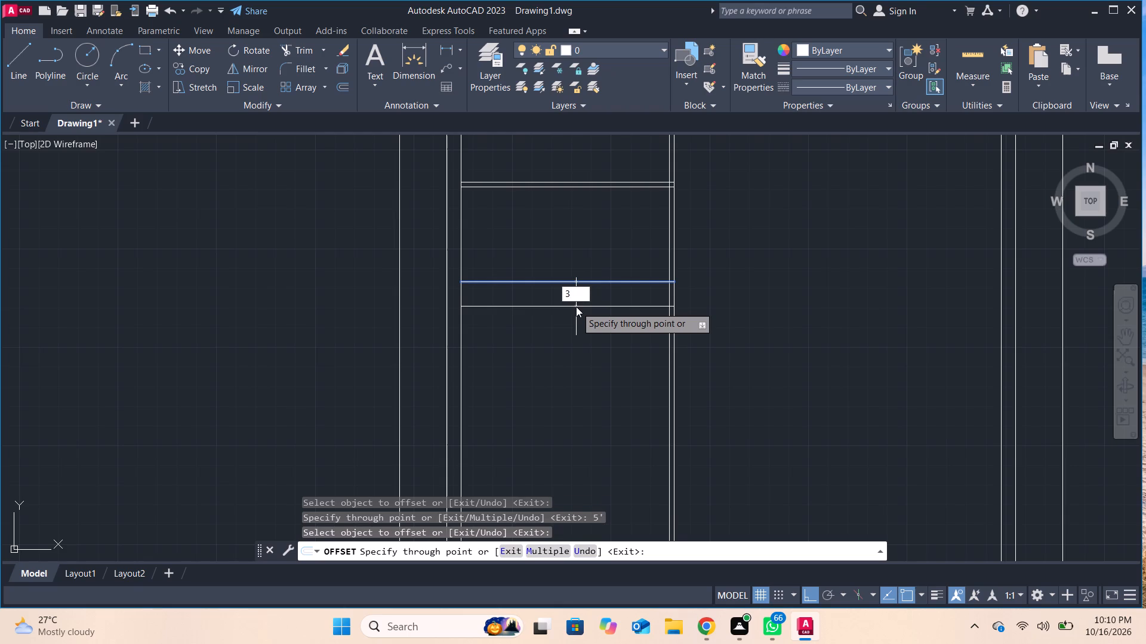
{"action": "key", "text": "Return"}
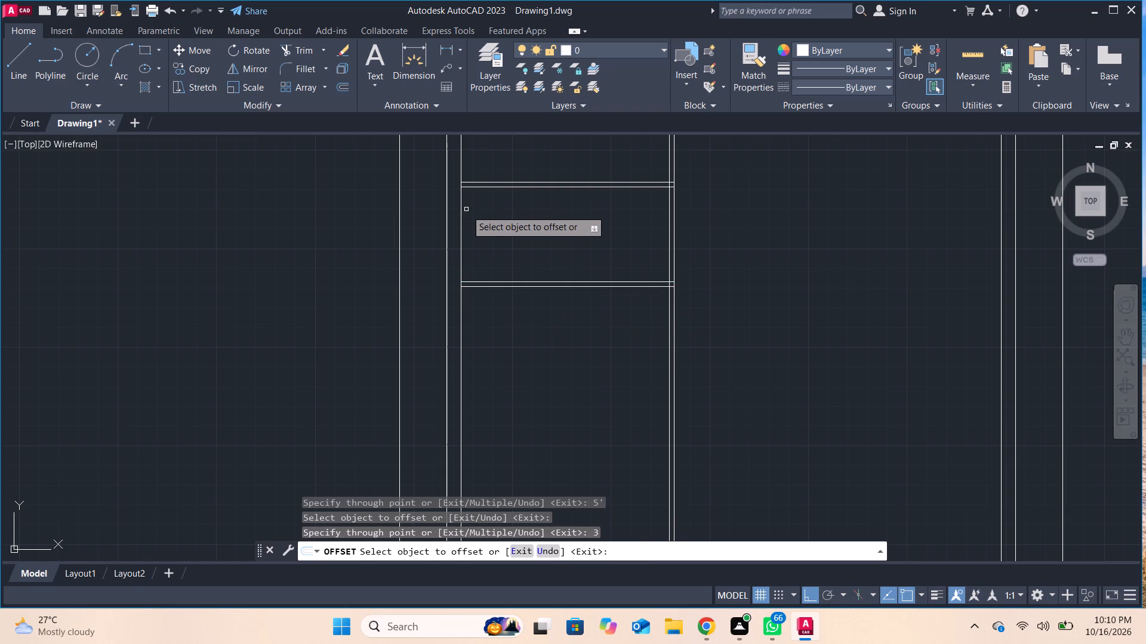
Offset the left wall's inner vertical line 5'6" to the right to divide the 5' strip.
{"action": "left_click", "coordinate": [460, 212]}
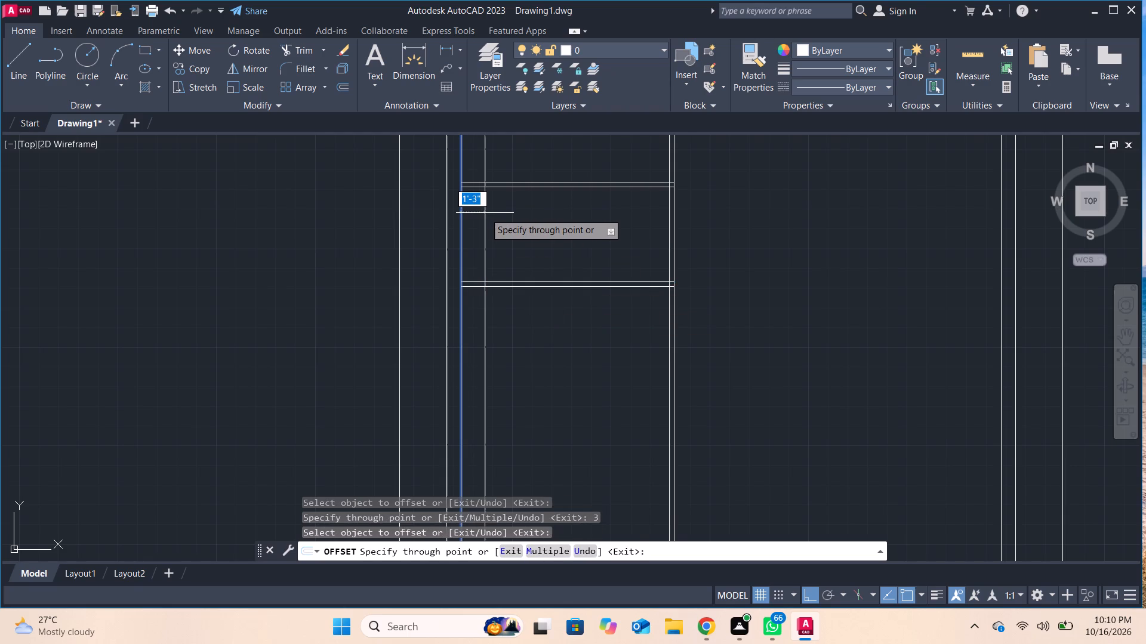
{"action": "type", "text": "5'"}
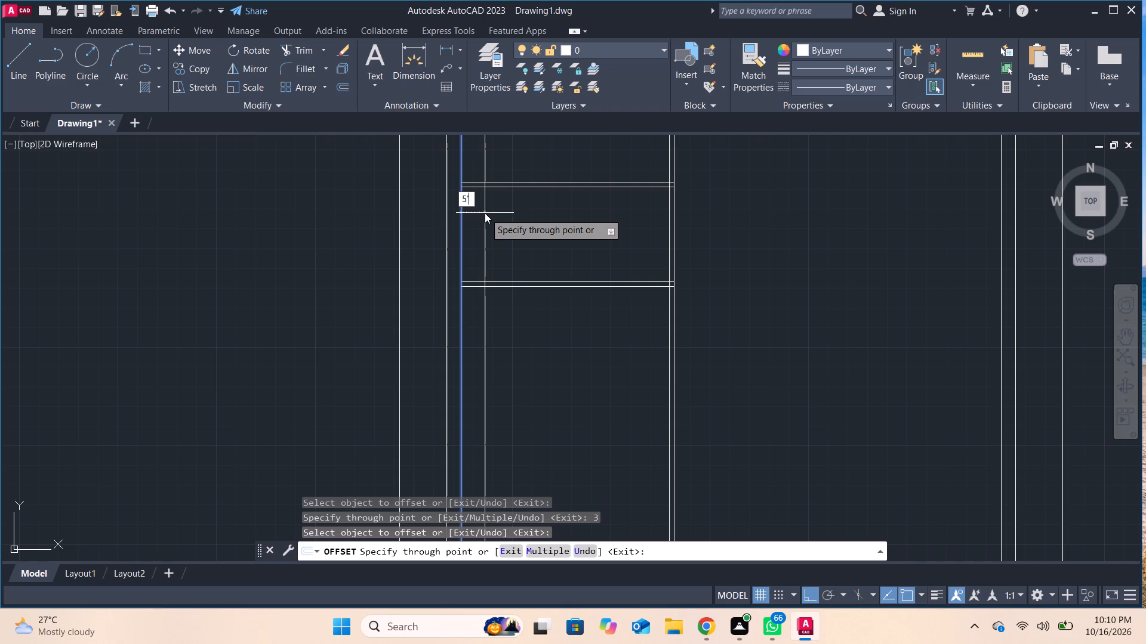
{"action": "type", "text": "6\""}
{"action": "key", "text": "Return"}
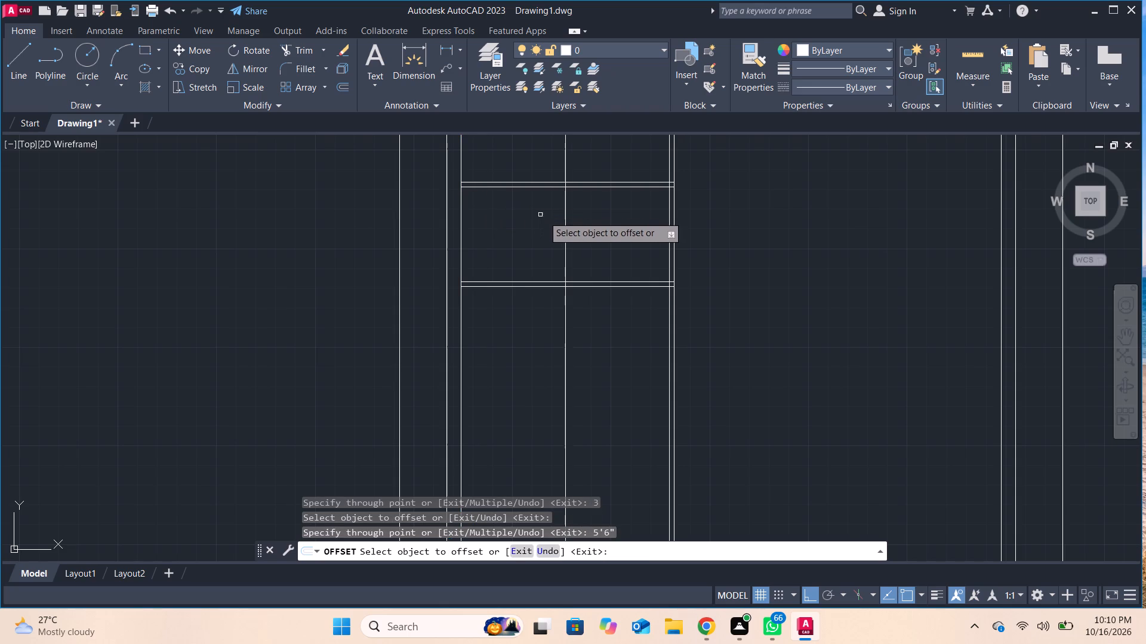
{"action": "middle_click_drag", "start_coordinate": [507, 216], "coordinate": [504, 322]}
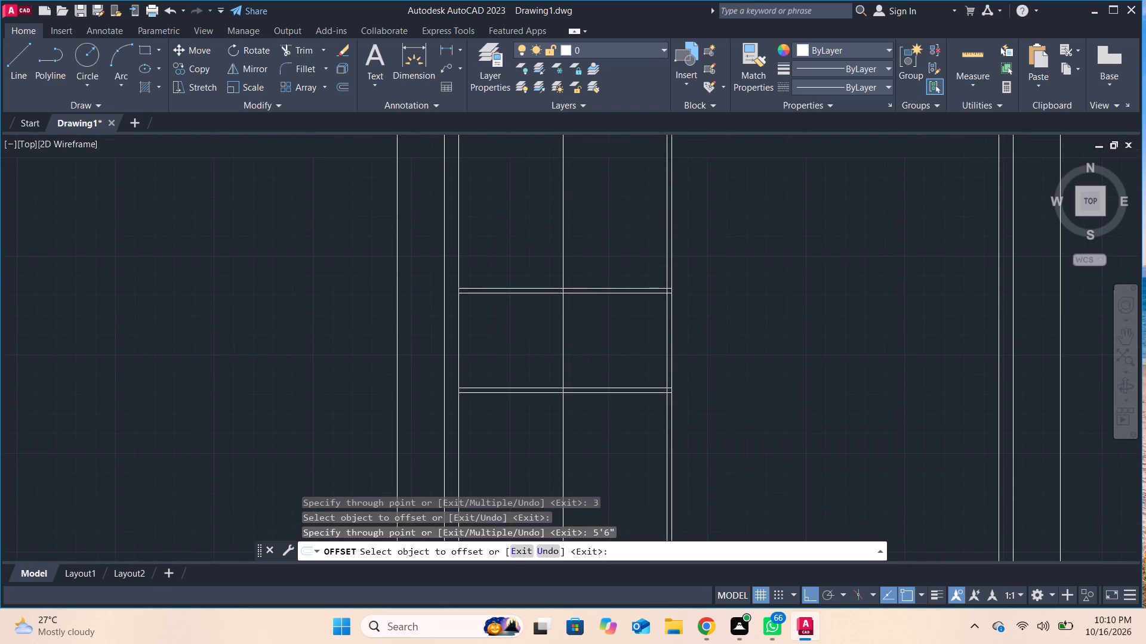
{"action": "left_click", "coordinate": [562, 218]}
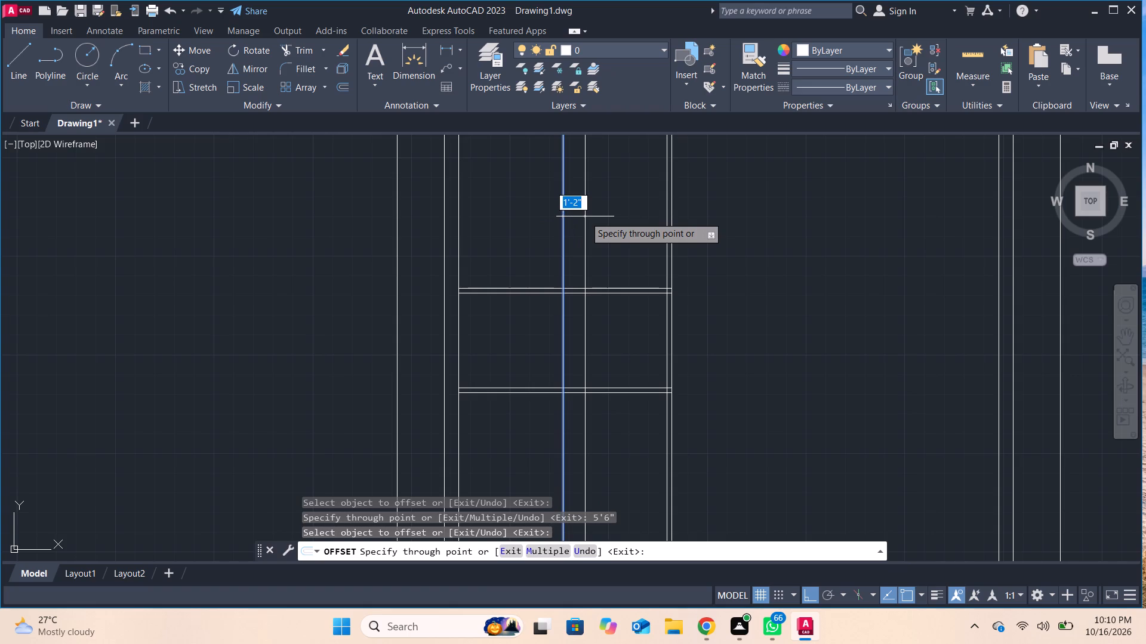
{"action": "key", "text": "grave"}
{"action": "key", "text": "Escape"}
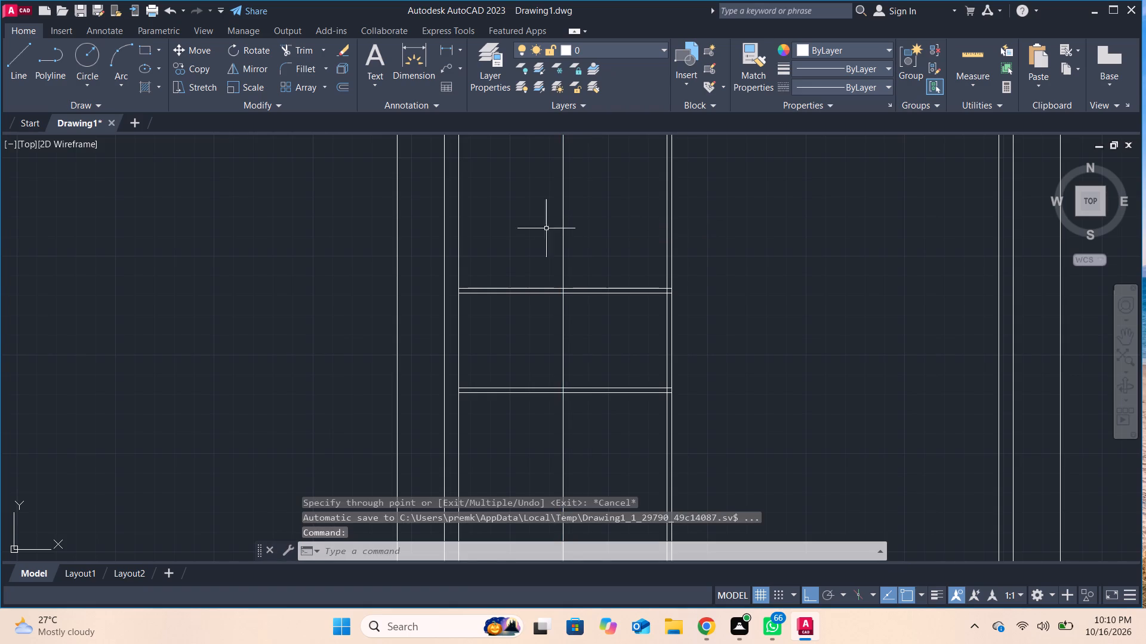
Trim the new vertical dividing line out of the rooms above and below the 5' strip.
{"action": "left_click", "coordinate": [566, 224]}
{"action": "middle_click_drag", "start_coordinate": [529, 222], "coordinate": [525, 251]}
{"action": "scroll", "coordinate": [525, 251], "scroll_direction": "down", "scroll_amount": 2}
{"action": "middle_click", "coordinate": [553, 231]}
{"action": "scroll", "coordinate": [553, 231], "scroll_direction": "down", "scroll_amount": 1}
{"action": "middle_click_drag", "start_coordinate": [553, 231], "coordinate": [550, 261]}
{"action": "middle_click", "coordinate": [578, 231]}
{"action": "left_click", "coordinate": [578, 231]}
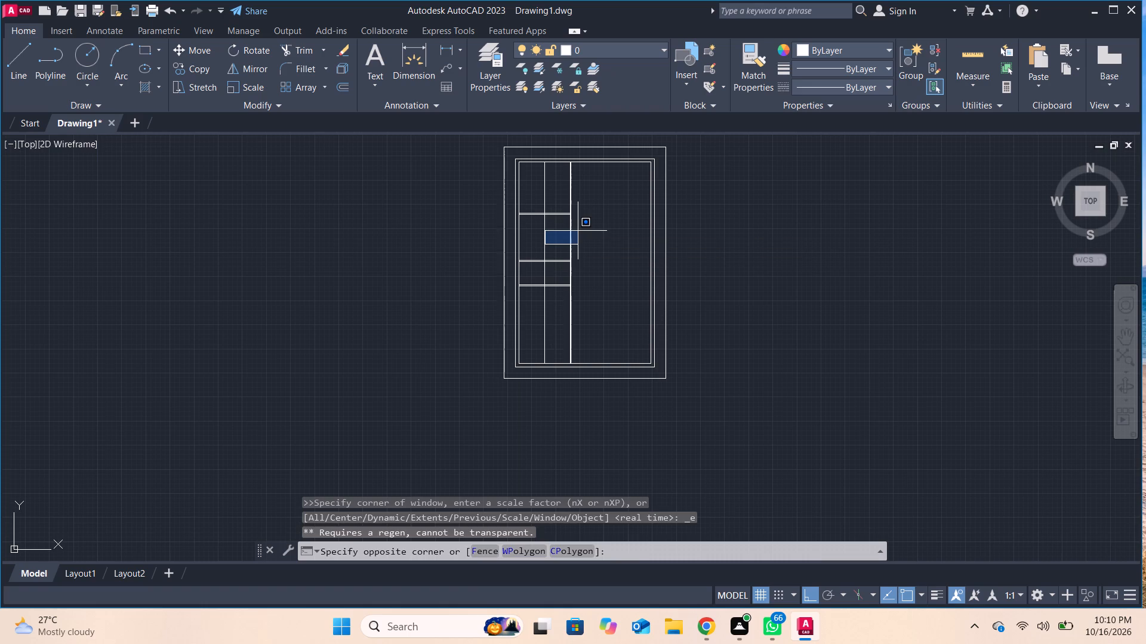
{"action": "left_click", "coordinate": [300, 48]}
{"action": "left_click", "coordinate": [544, 197]}
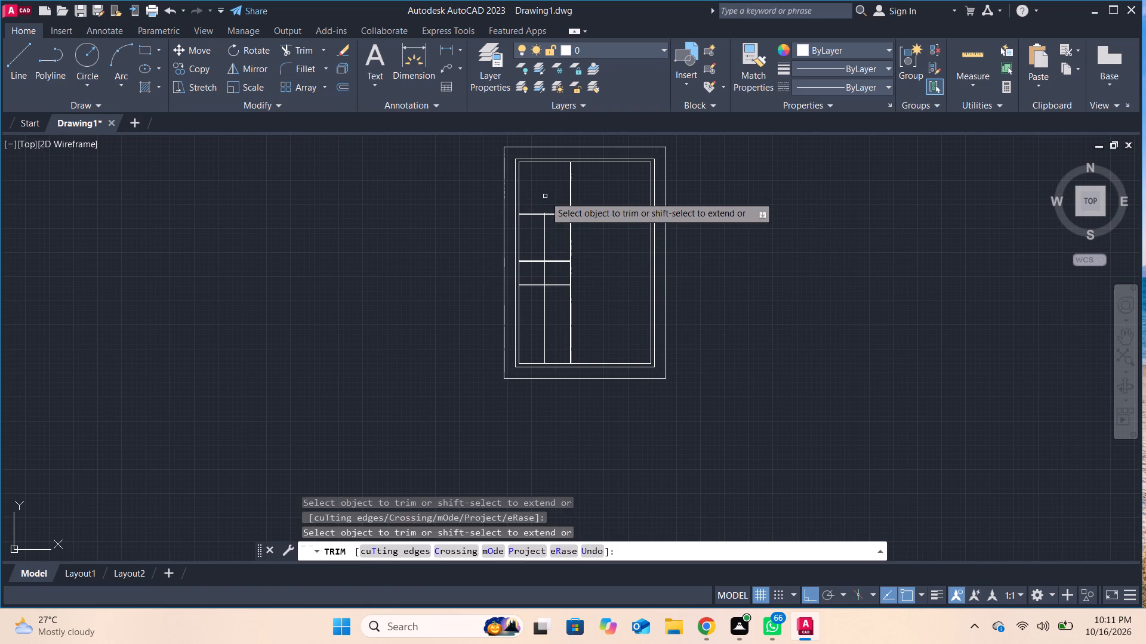
{"action": "left_click", "coordinate": [544, 225]}
{"action": "left_click", "coordinate": [544, 303]}
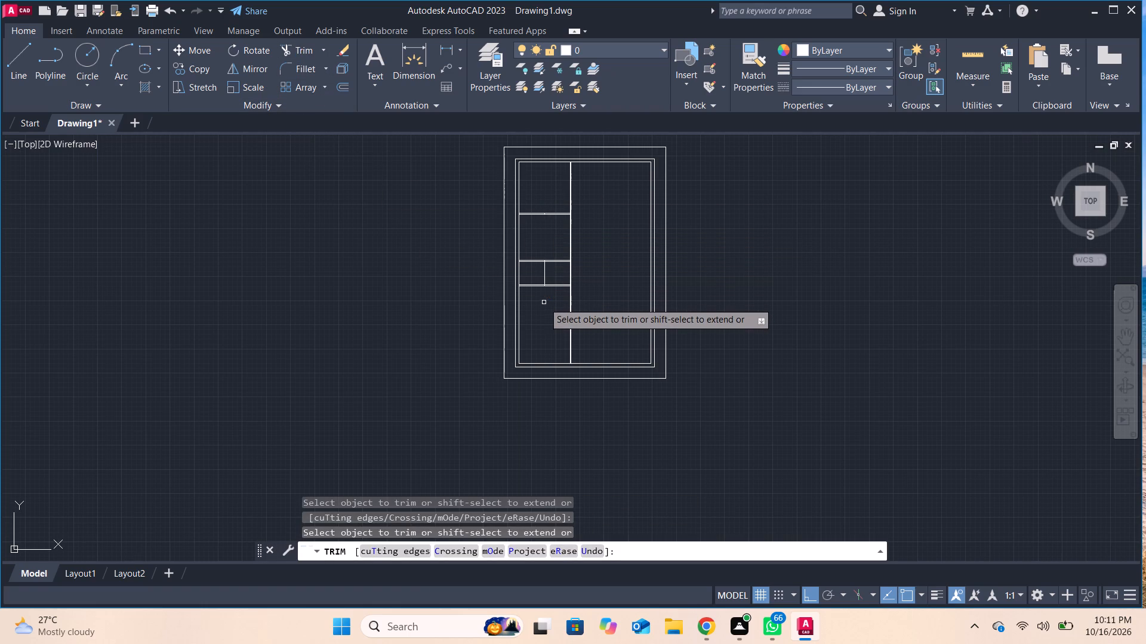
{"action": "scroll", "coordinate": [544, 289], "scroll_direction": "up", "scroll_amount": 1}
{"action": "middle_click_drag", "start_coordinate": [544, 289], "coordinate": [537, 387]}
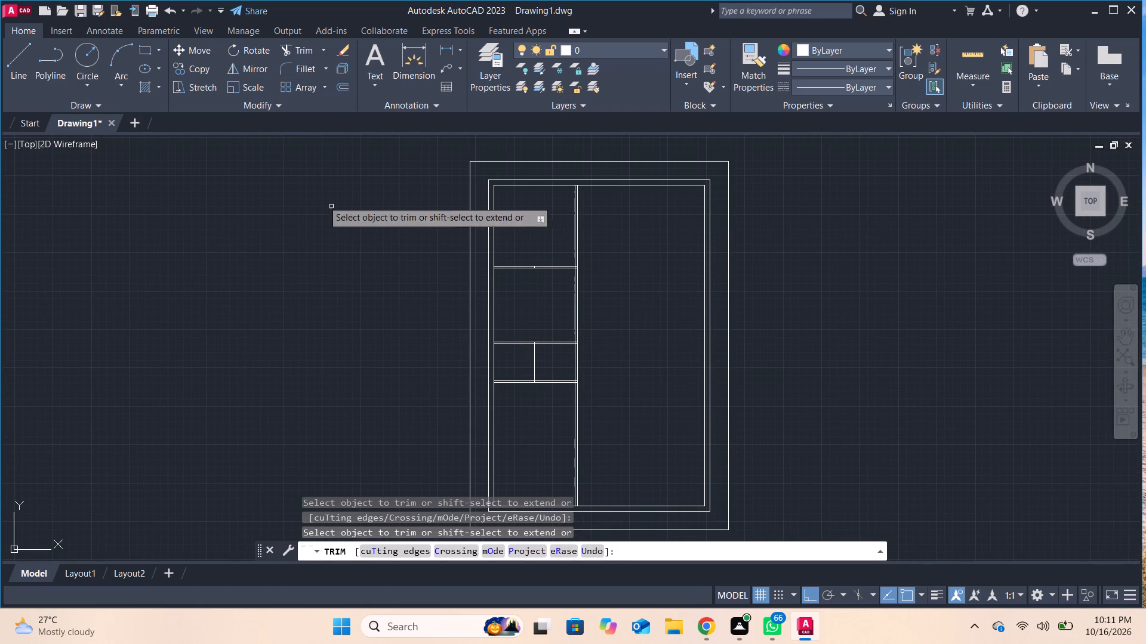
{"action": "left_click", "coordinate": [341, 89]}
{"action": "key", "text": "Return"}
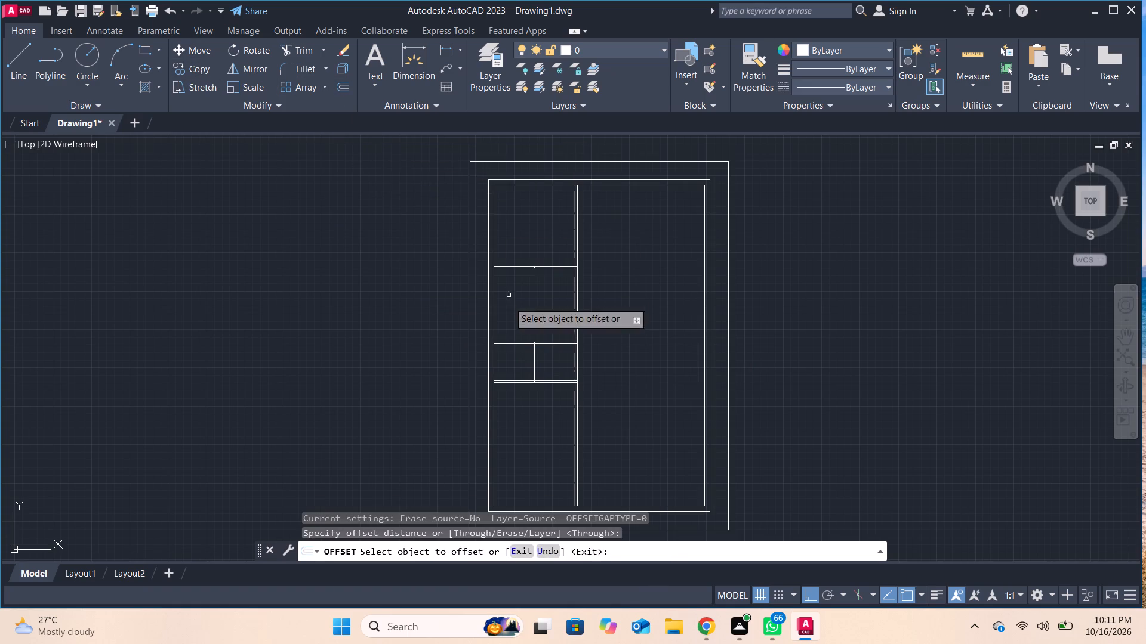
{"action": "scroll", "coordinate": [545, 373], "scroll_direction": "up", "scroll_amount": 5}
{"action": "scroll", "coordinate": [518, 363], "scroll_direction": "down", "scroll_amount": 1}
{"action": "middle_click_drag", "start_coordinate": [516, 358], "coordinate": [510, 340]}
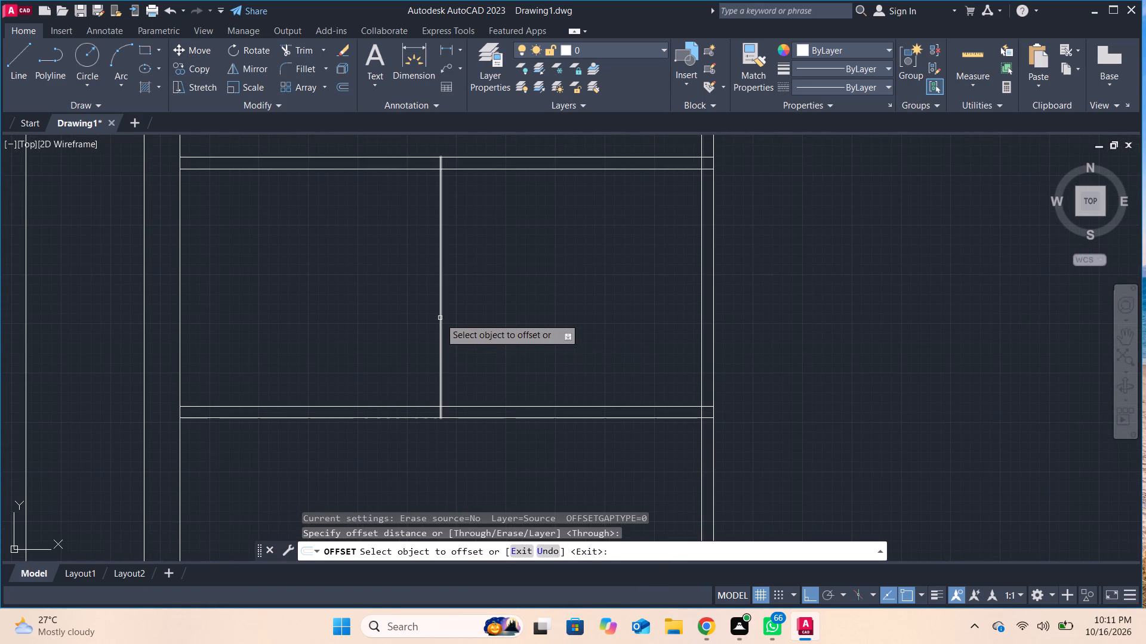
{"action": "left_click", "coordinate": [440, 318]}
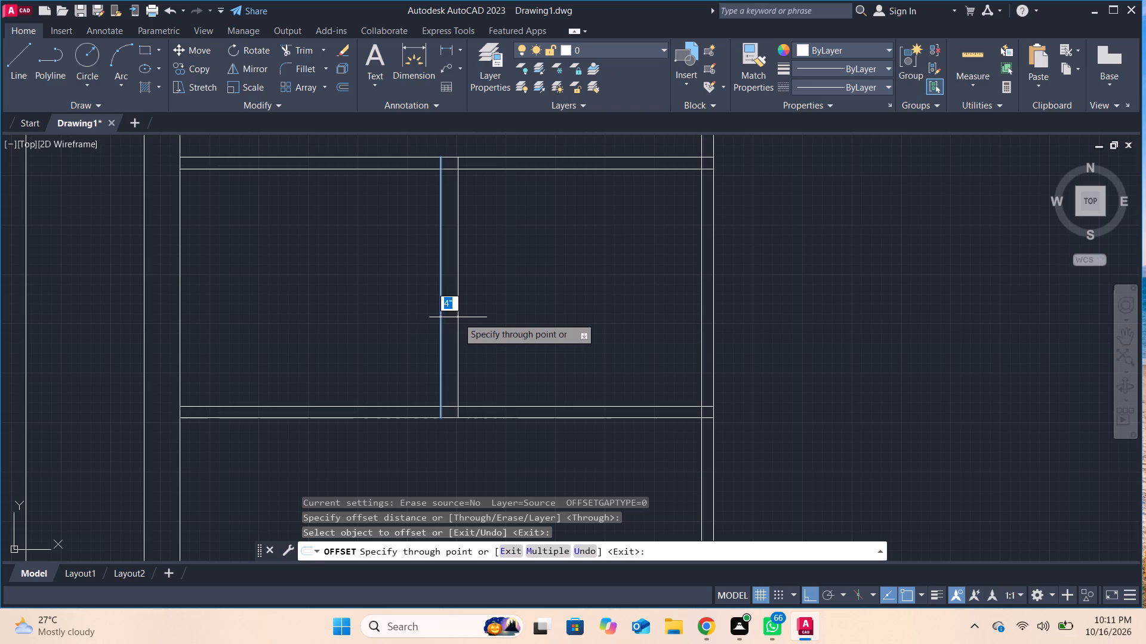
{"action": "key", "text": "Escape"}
Measure the clear size of the compartment to the right of the dividing line in the 5' strip.
{"action": "left_click", "coordinate": [960, 51]}
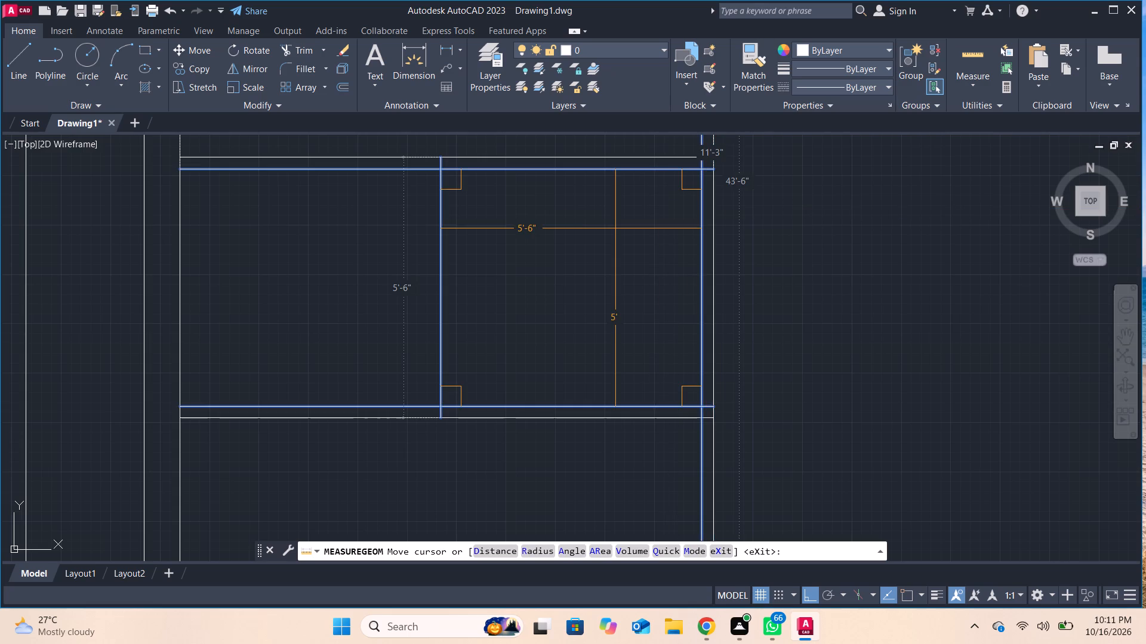
{"action": "key", "text": "Escape"}
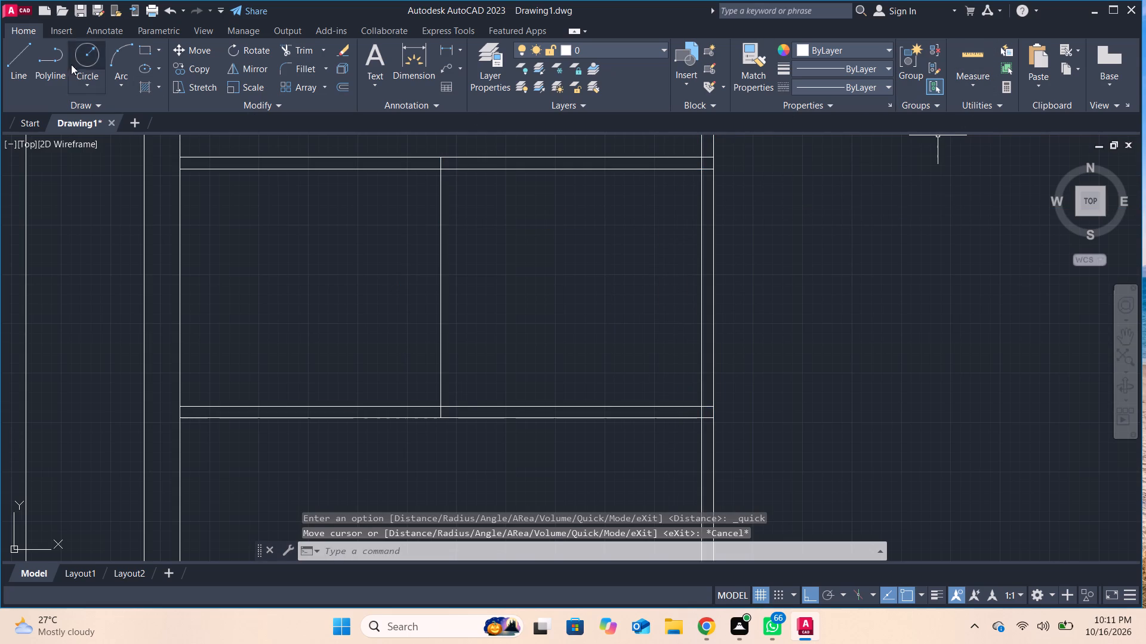
Offset the short vertical dividing line in the 5' strip 6" to the right.
{"action": "left_click", "coordinate": [14, 68]}
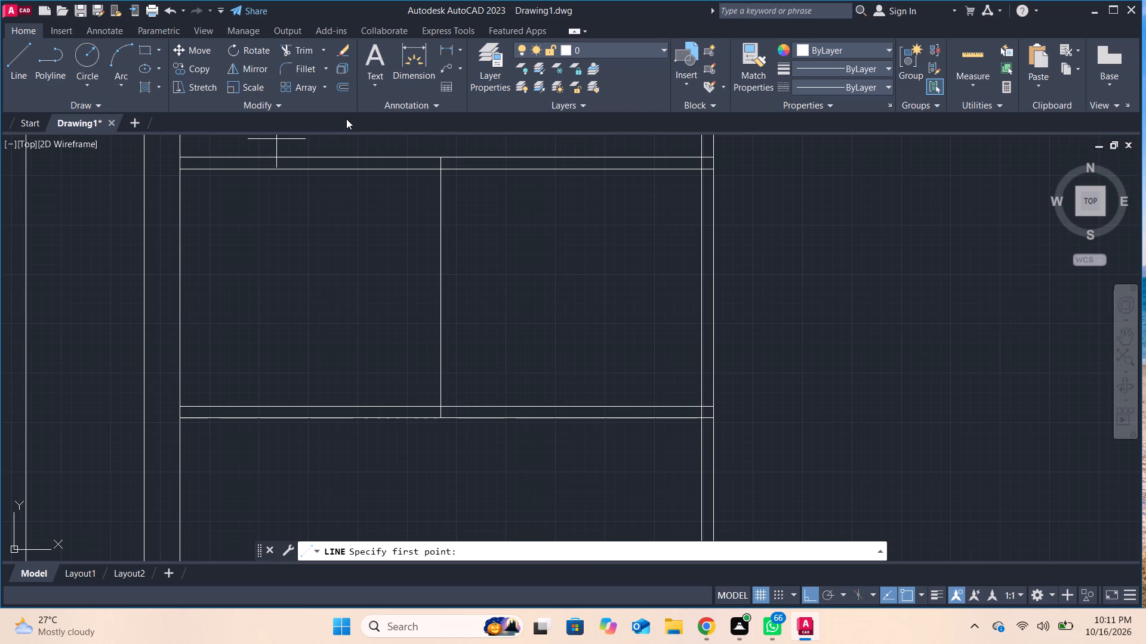
{"action": "left_click", "coordinate": [341, 92]}
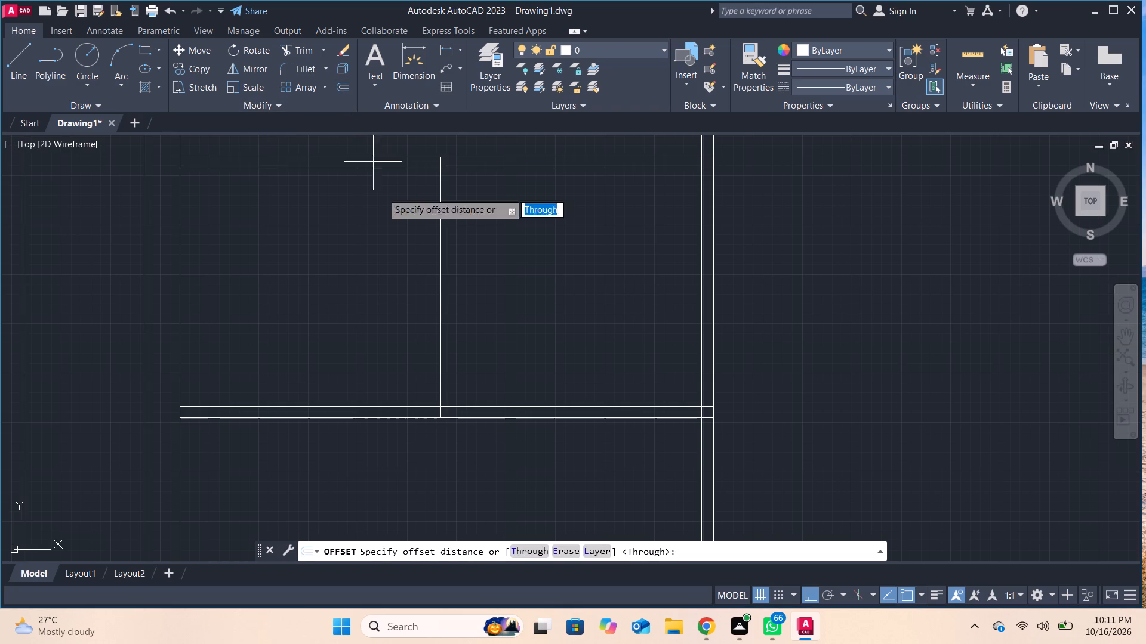
{"action": "key", "text": "Return"}
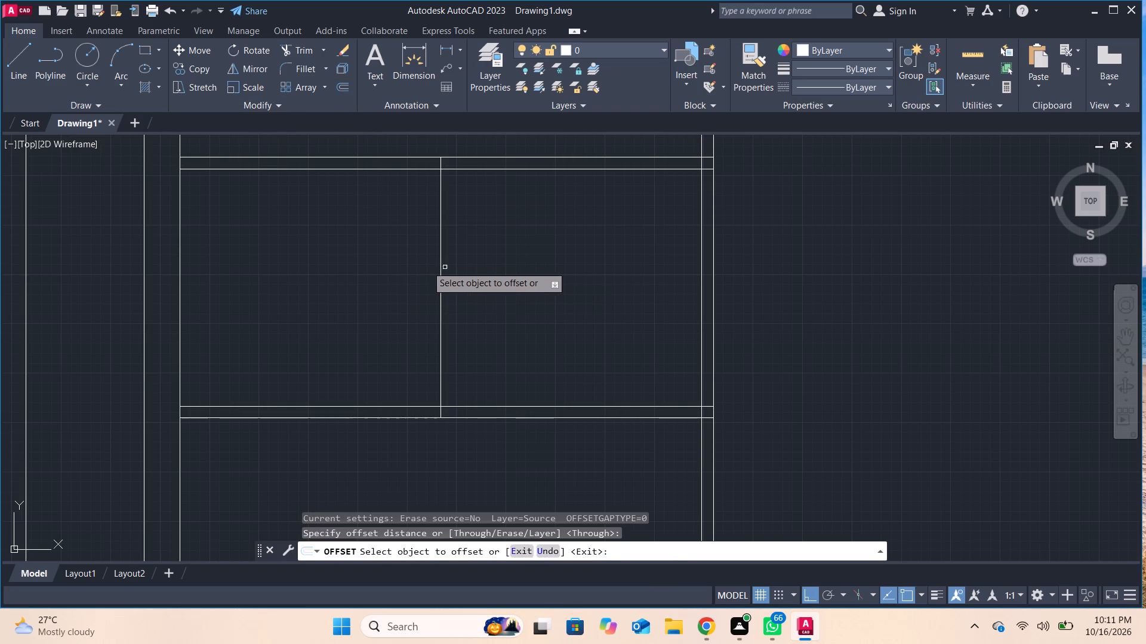
{"action": "left_click", "coordinate": [440, 265]}
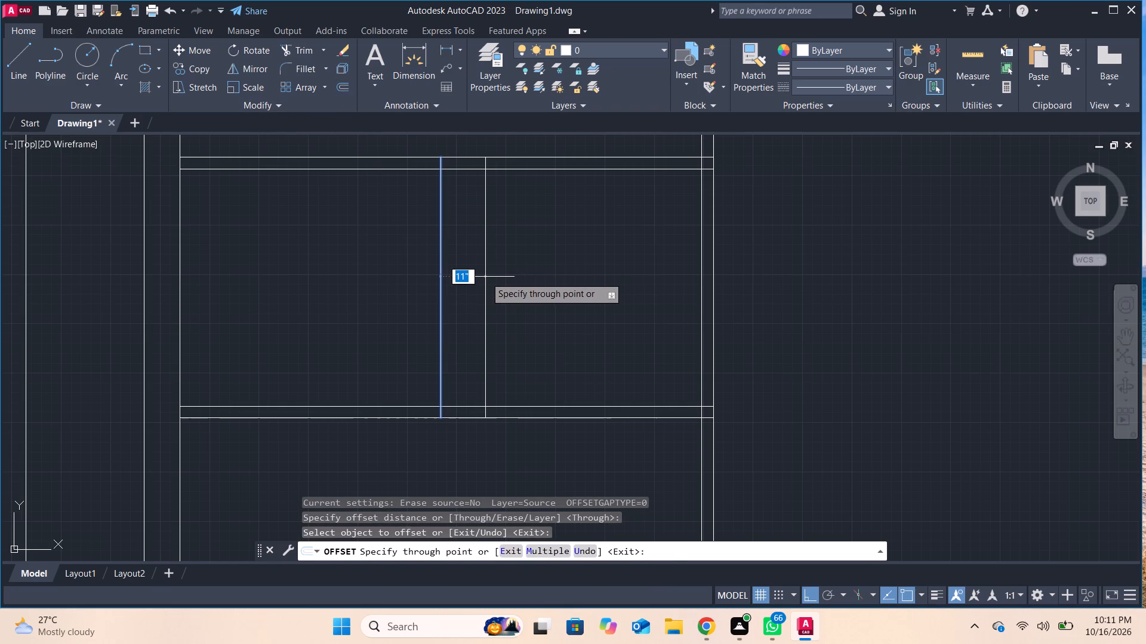
{"action": "key", "text": "6"}
{"action": "key", "text": "Return"}
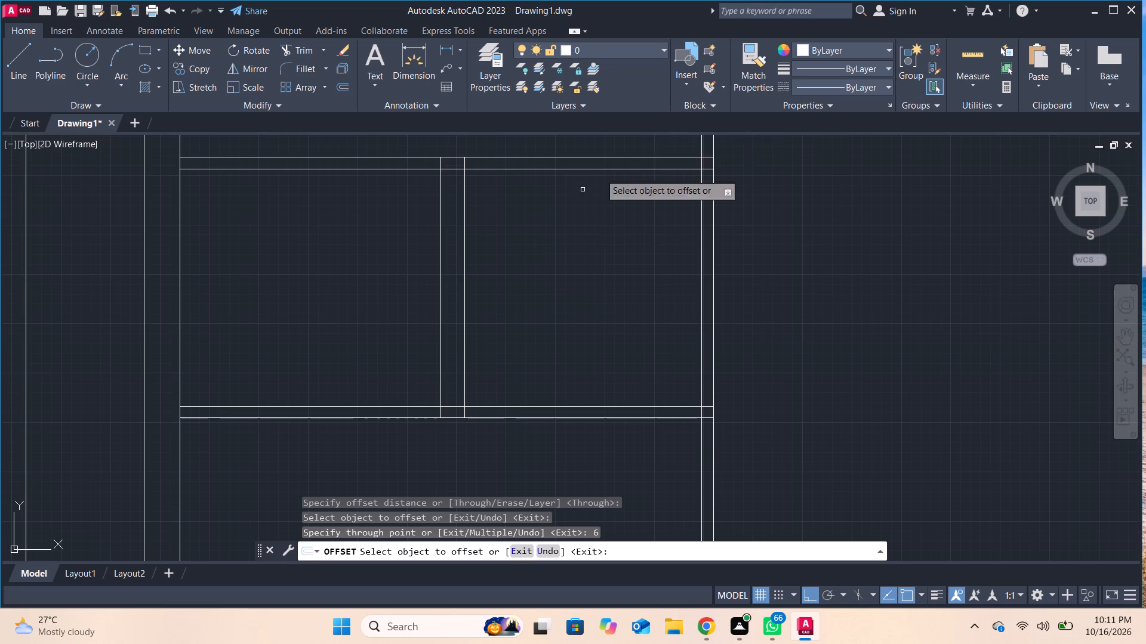
Measure the clear sizes of the compartments in the 5' strip, the rooms above it and the large space east of them.
{"action": "left_click", "coordinate": [960, 50]}
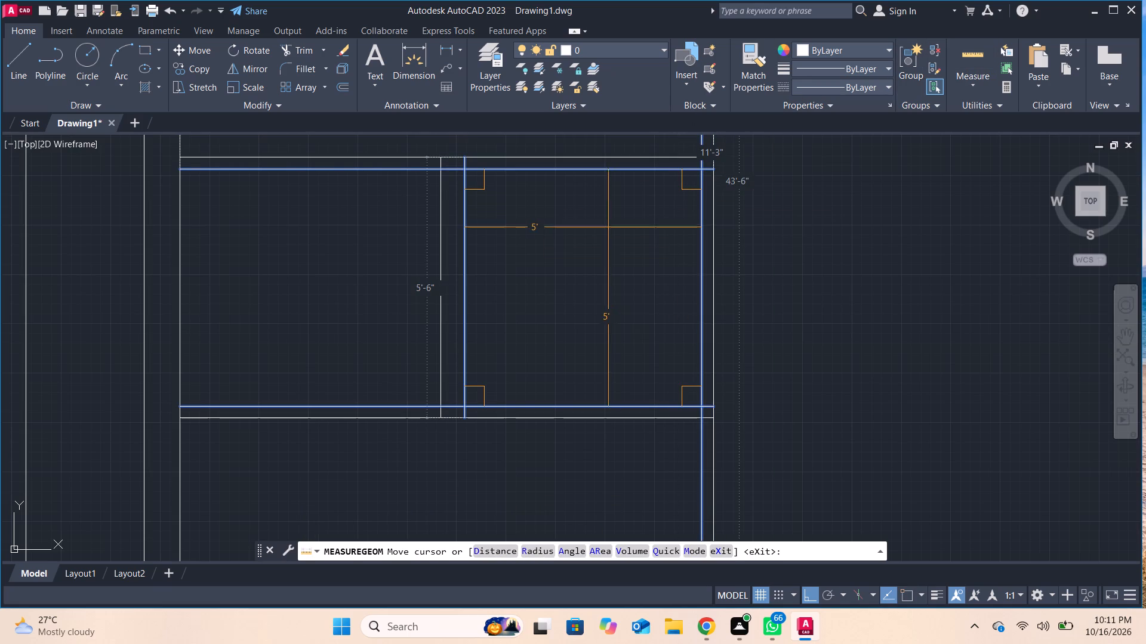
{"action": "scroll", "coordinate": [326, 224], "scroll_direction": "down", "scroll_amount": 1}
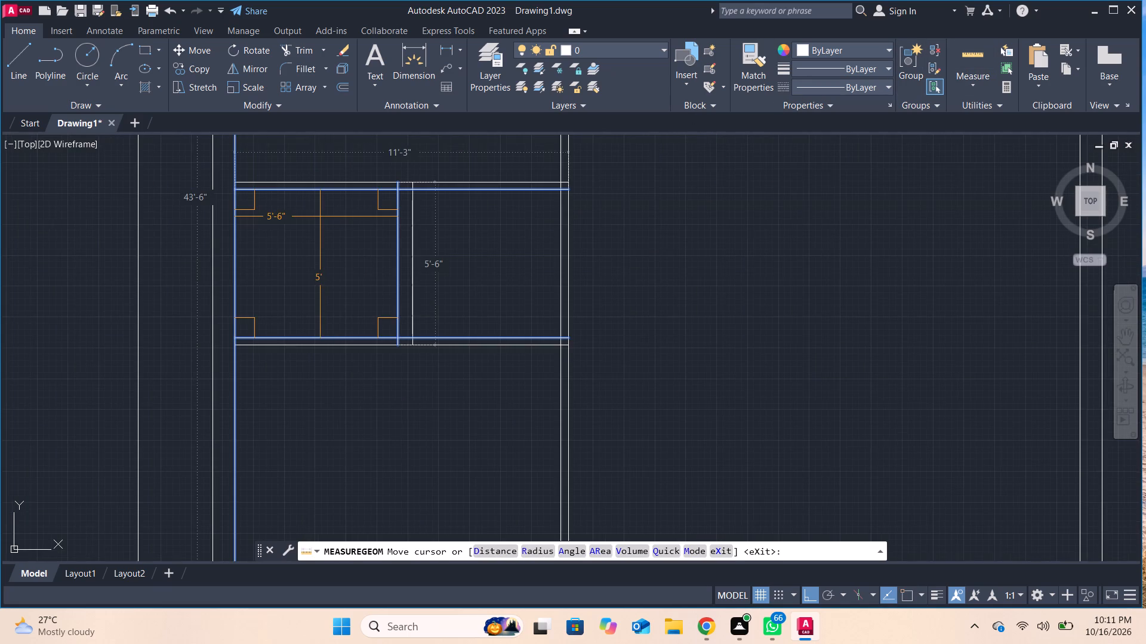
{"action": "middle_click_drag", "start_coordinate": [316, 216], "coordinate": [322, 365]}
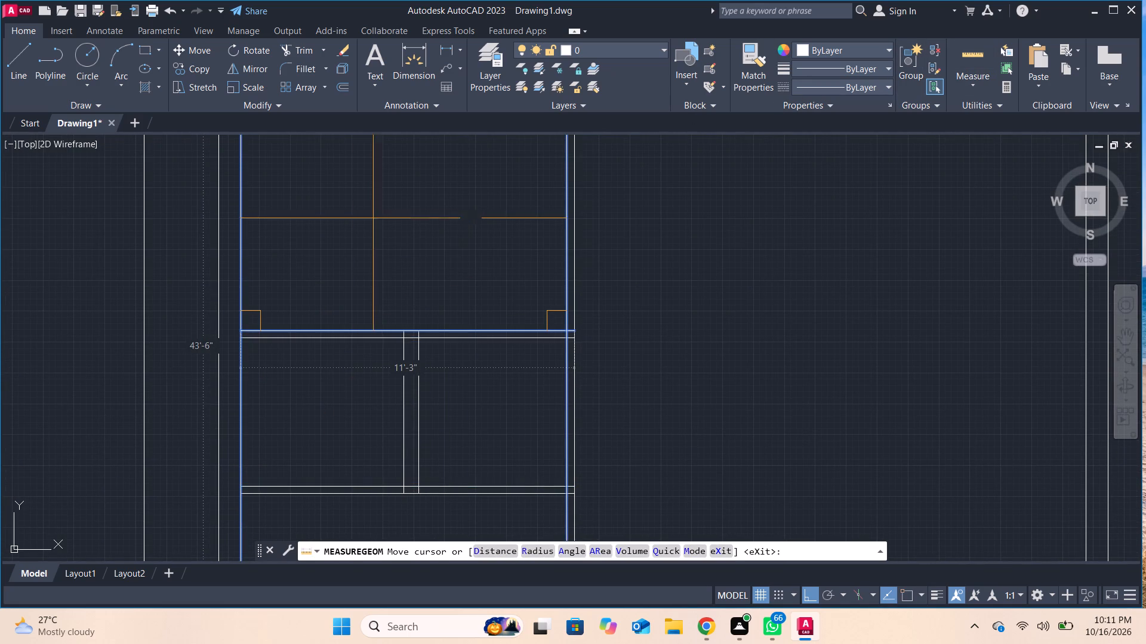
{"action": "middle_click_drag", "start_coordinate": [391, 203], "coordinate": [389, 323]}
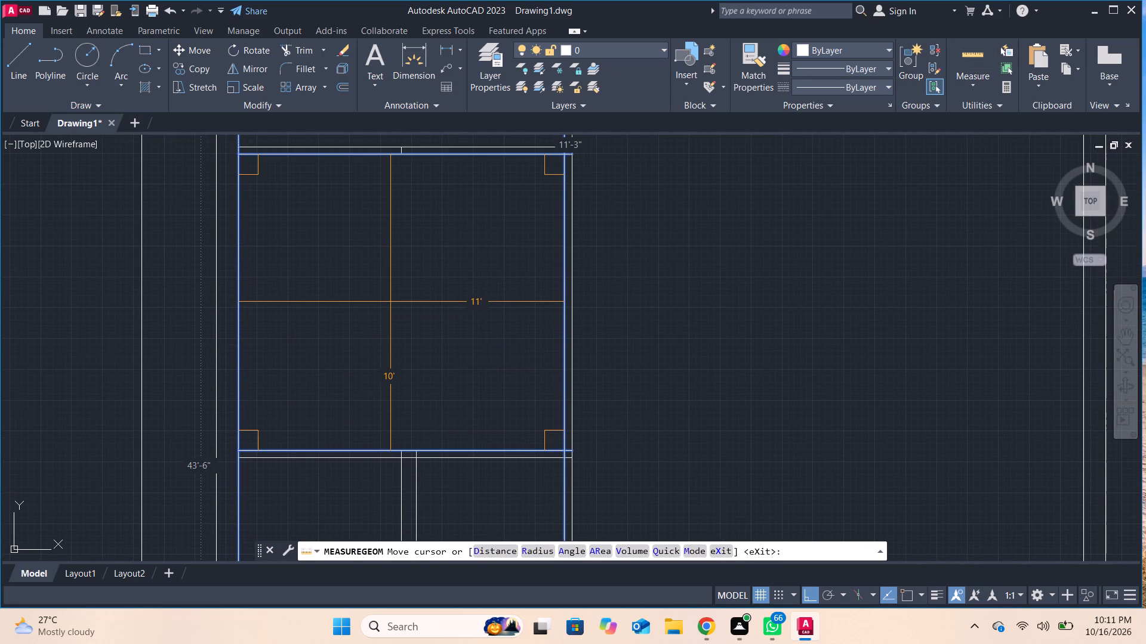
{"action": "middle_click_drag", "start_coordinate": [390, 300], "coordinate": [388, 450]}
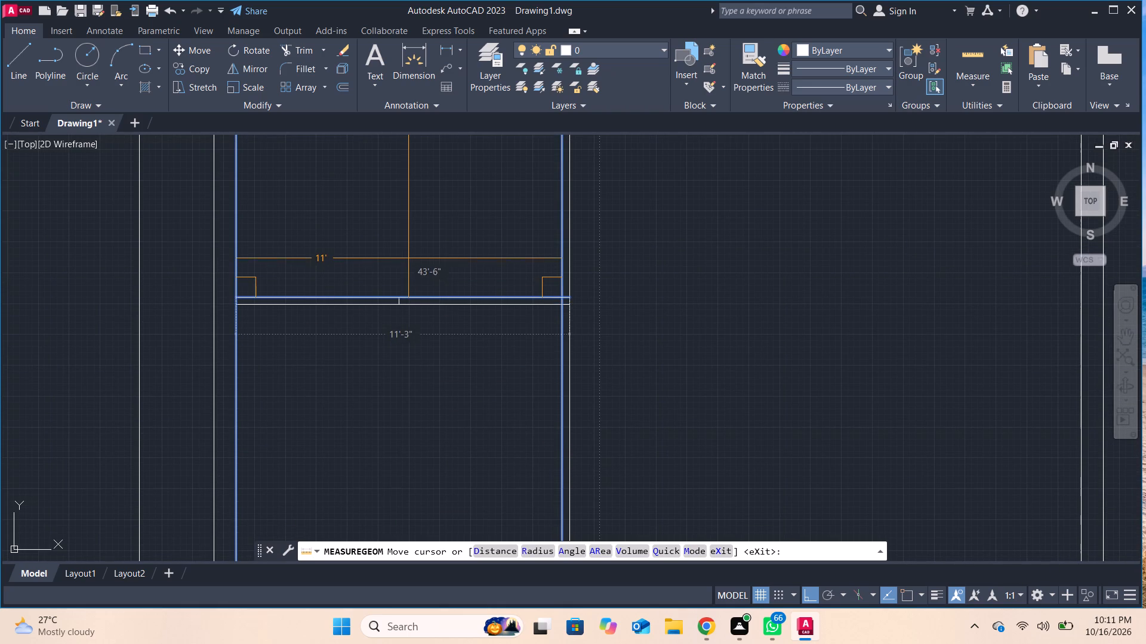
{"action": "middle_click_drag", "start_coordinate": [408, 248], "coordinate": [401, 371]}
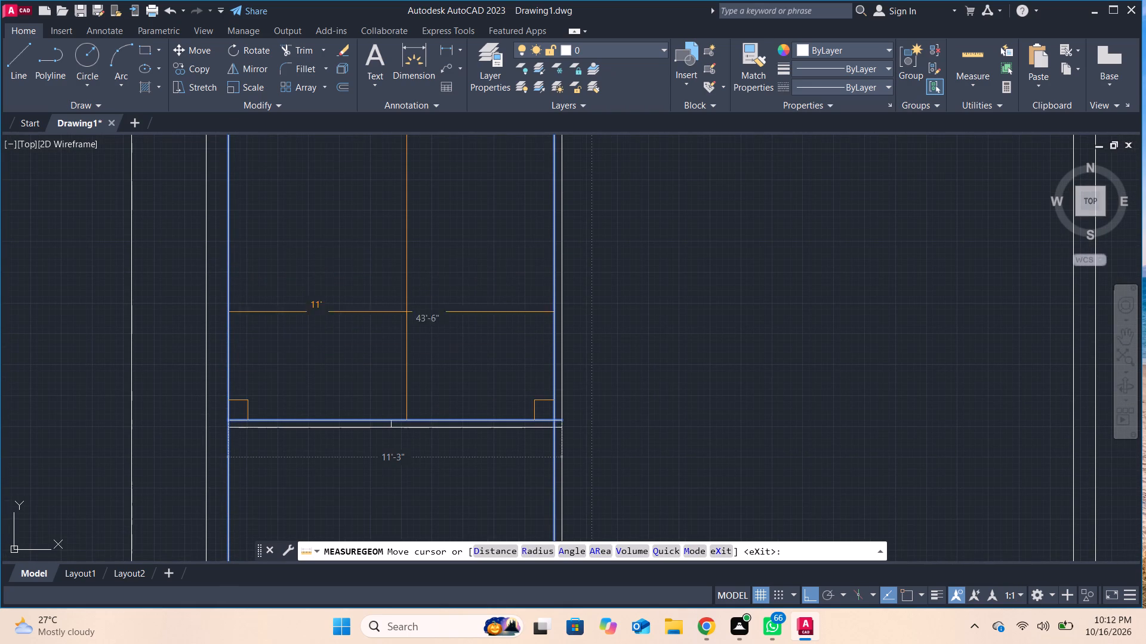
{"action": "middle_click_drag", "start_coordinate": [406, 250], "coordinate": [396, 418]}
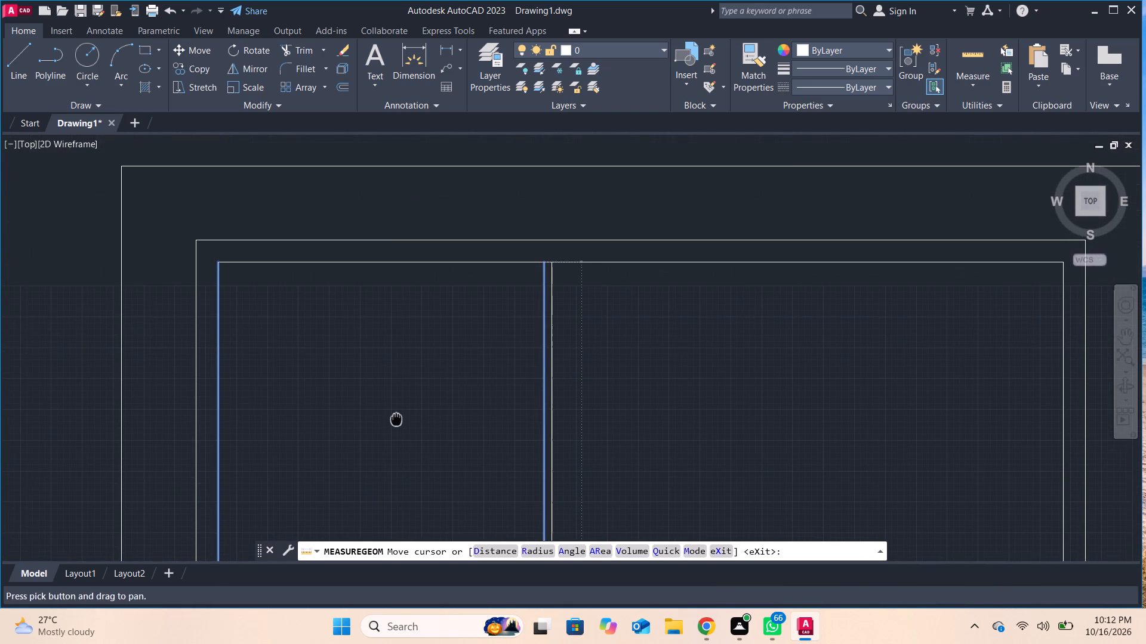
{"action": "scroll", "coordinate": [408, 312], "scroll_direction": "down", "scroll_amount": 2}
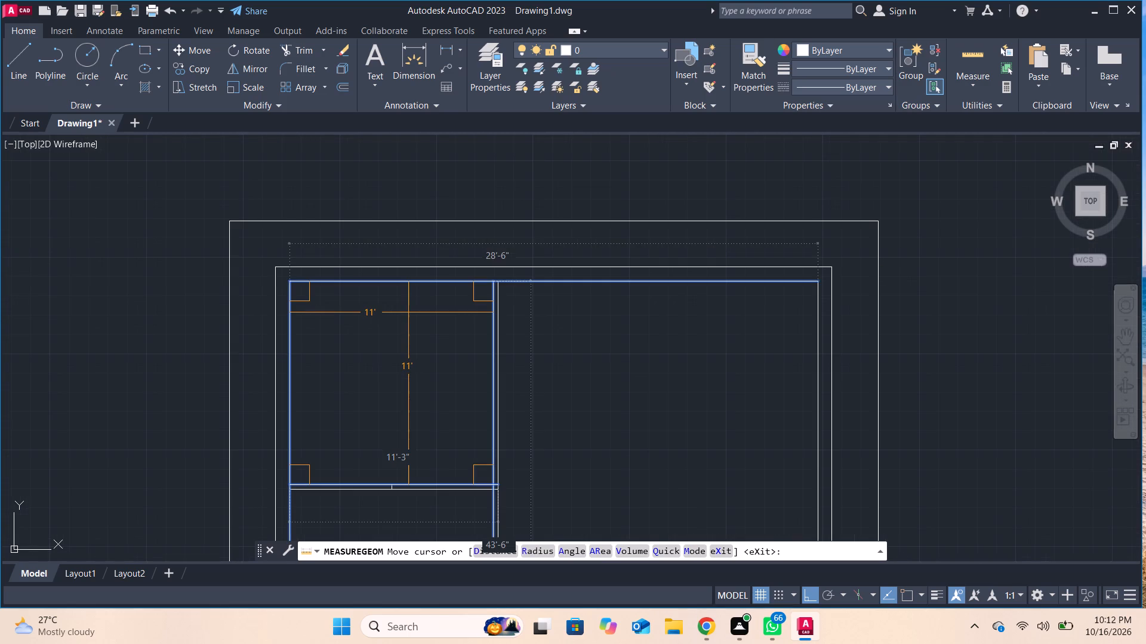
{"action": "middle_click_drag", "start_coordinate": [408, 312], "coordinate": [408, 274]}
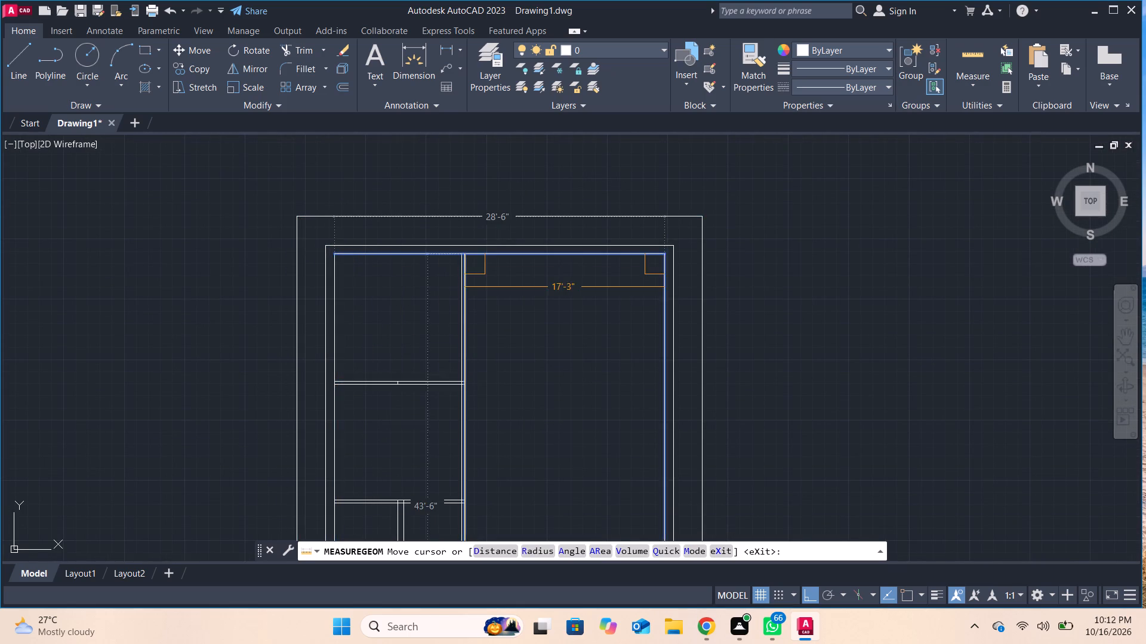
{"action": "key", "text": "Escape"}
Examine the partition walls of the western rooms, including the short leftover line inside the upper partition and the divided 5' strip.
{"action": "scroll", "coordinate": [397, 339], "scroll_direction": "down", "scroll_amount": 1}
{"action": "middle_click_drag", "start_coordinate": [397, 338], "coordinate": [401, 269]}
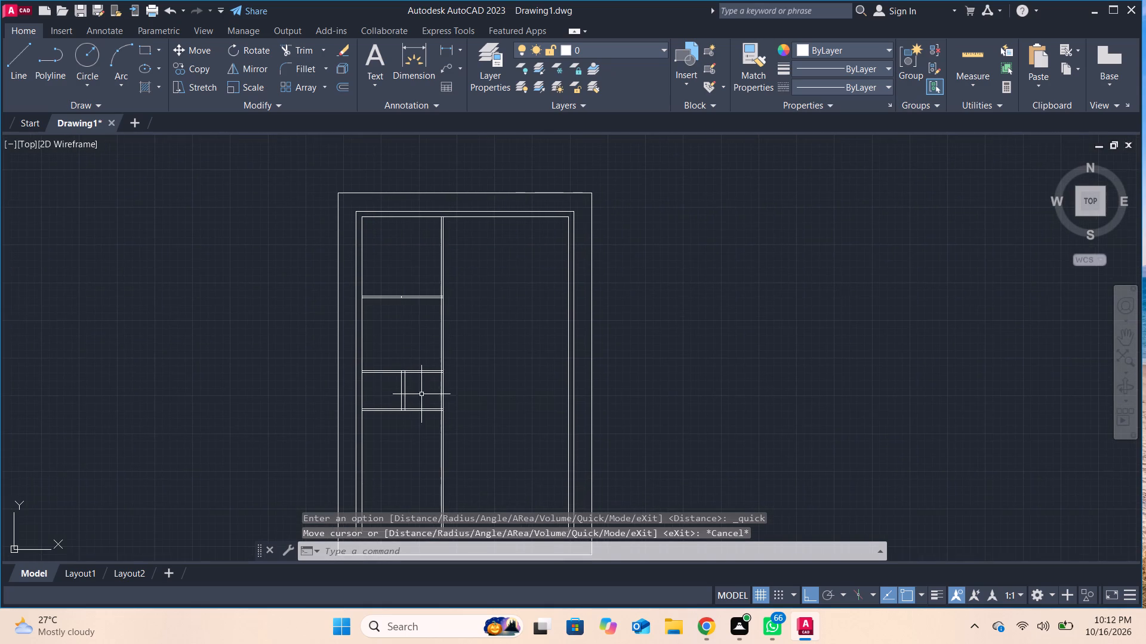
{"action": "scroll", "coordinate": [418, 386], "scroll_direction": "up", "scroll_amount": 2}
{"action": "middle_click", "coordinate": [418, 385]}
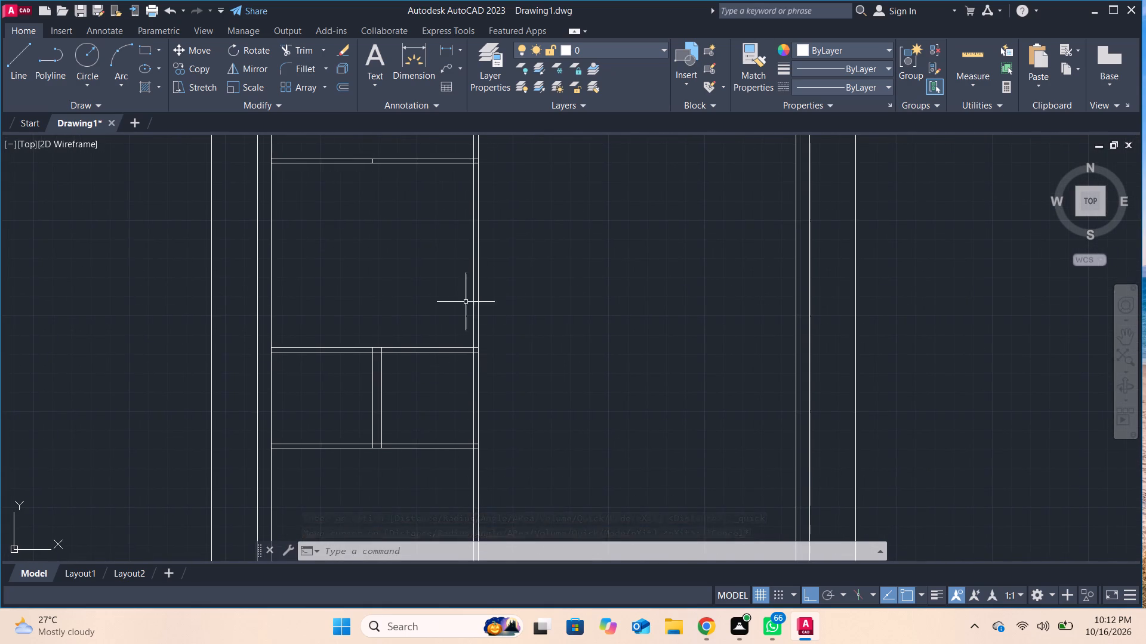
{"action": "middle_click_drag", "start_coordinate": [449, 286], "coordinate": [441, 426]}
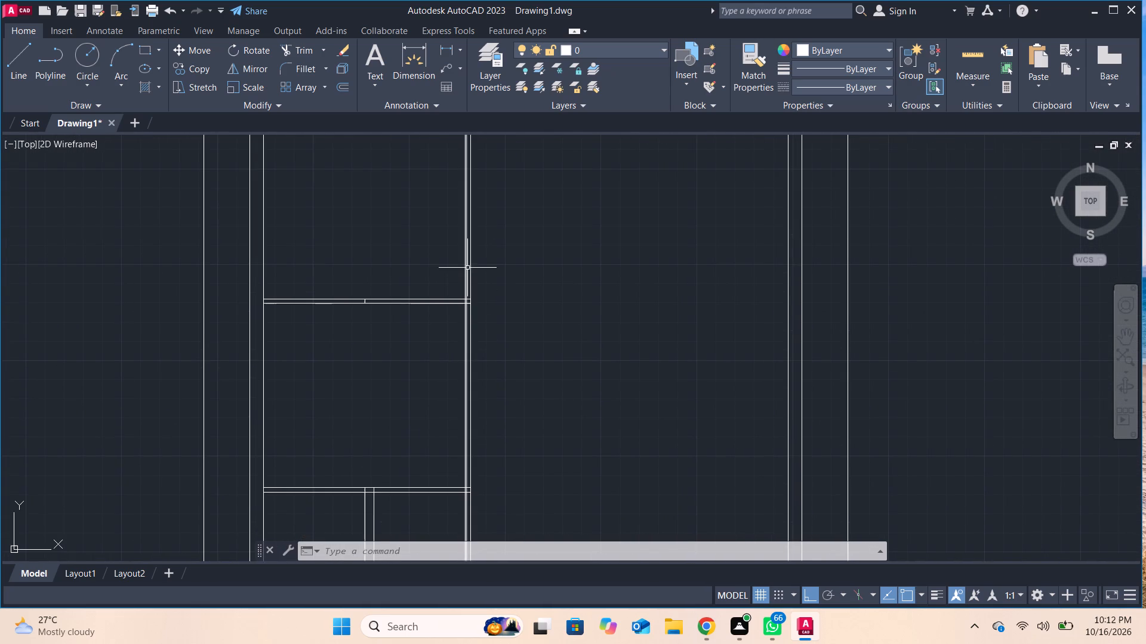
{"action": "middle_click_drag", "start_coordinate": [380, 383], "coordinate": [387, 286]}
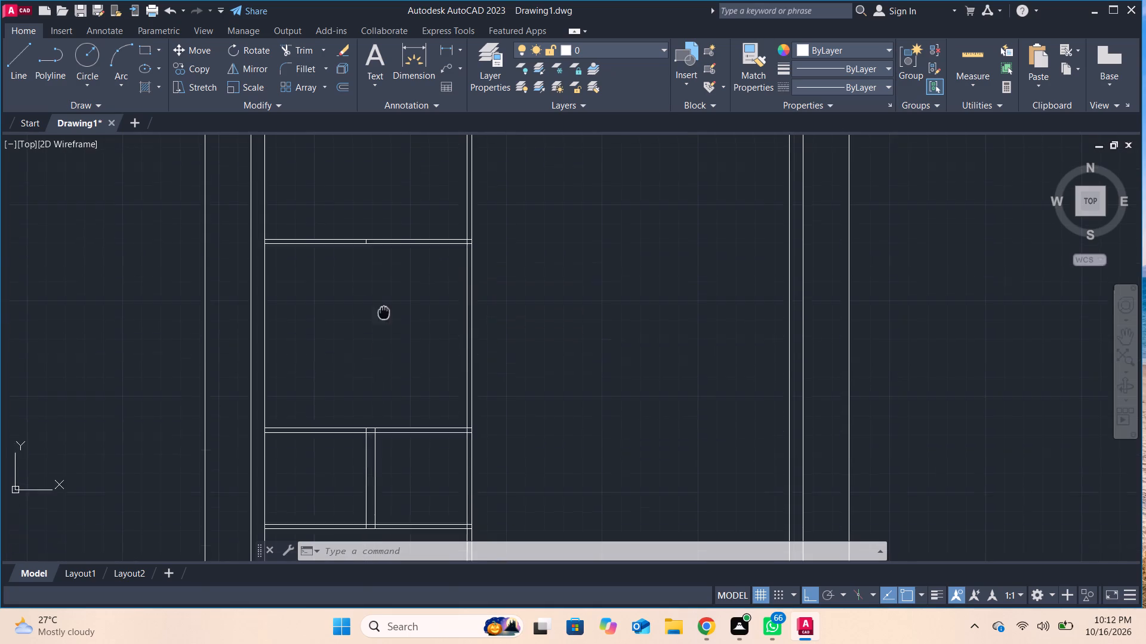
{"action": "middle_click_drag", "start_coordinate": [387, 286], "coordinate": [389, 275]}
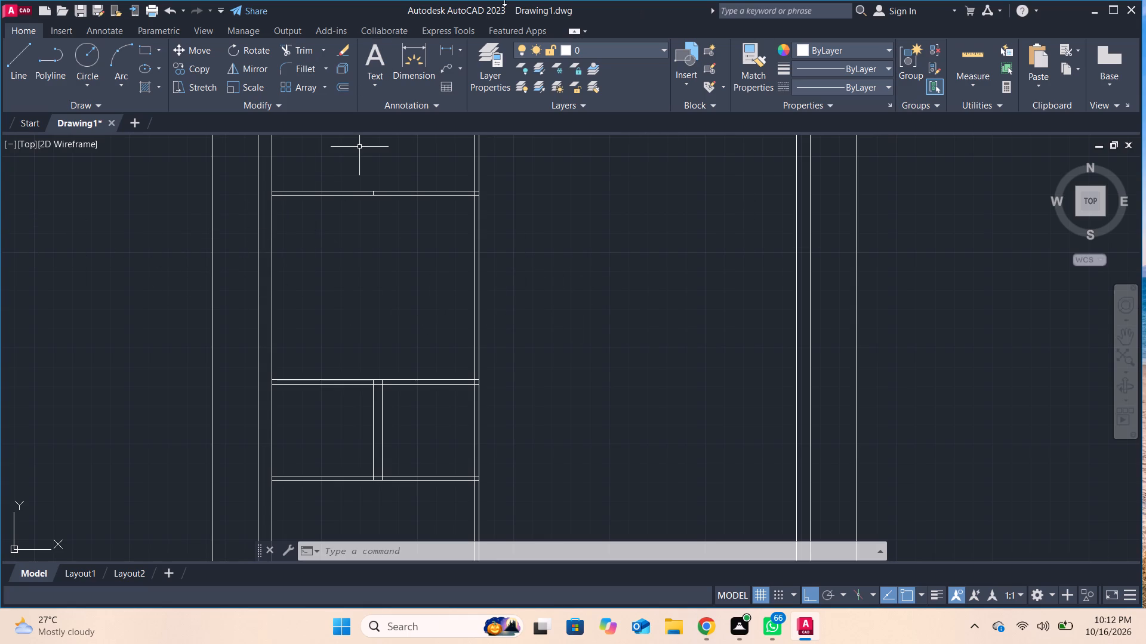
{"action": "scroll", "coordinate": [439, 281], "scroll_direction": "down", "scroll_amount": 1}
{"action": "middle_click_drag", "start_coordinate": [439, 281], "coordinate": [442, 314]}
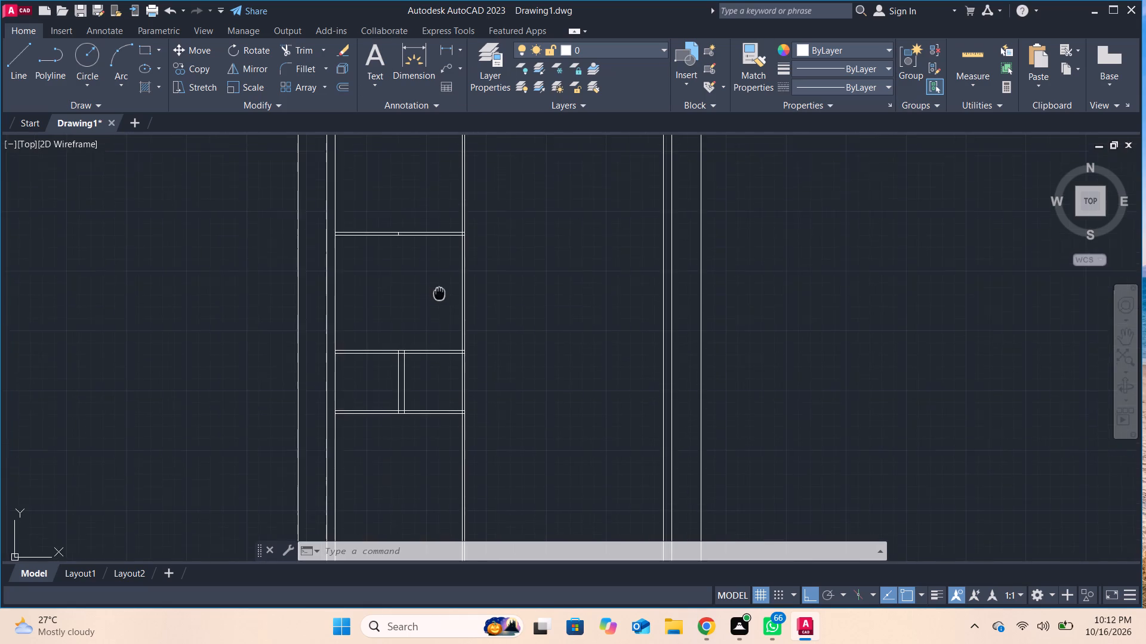
{"action": "middle_click_drag", "start_coordinate": [442, 314], "coordinate": [449, 345]}
{"action": "scroll", "coordinate": [410, 288], "scroll_direction": "up", "scroll_amount": 6}
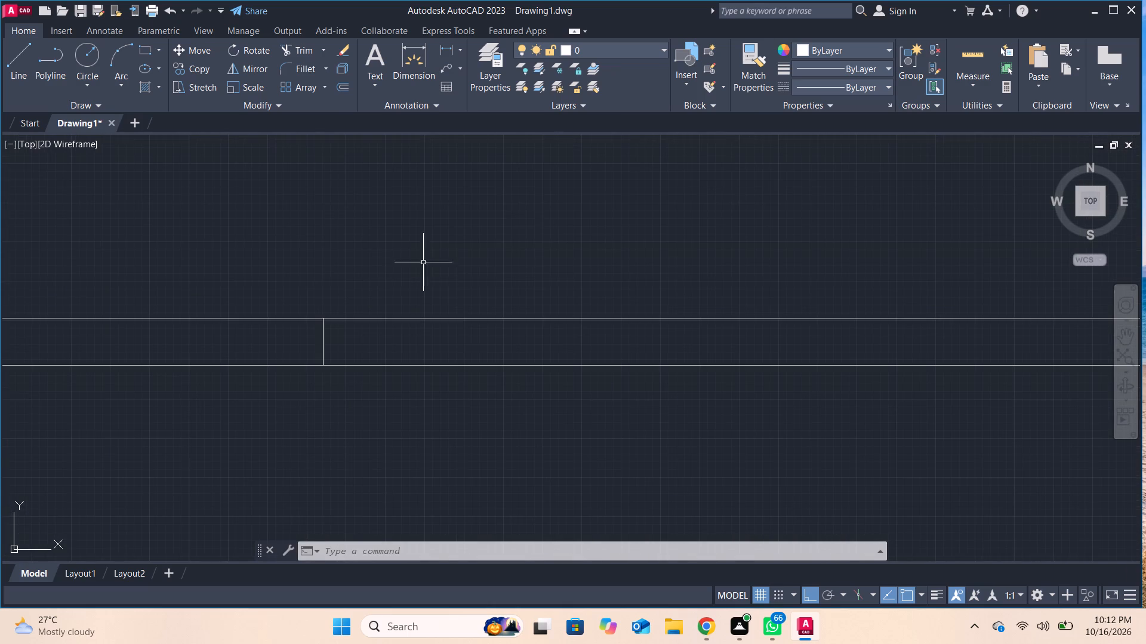
{"action": "scroll", "coordinate": [692, 228], "scroll_direction": "down", "scroll_amount": 3}
{"action": "middle_click_drag", "start_coordinate": [692, 228], "coordinate": [670, 298]}
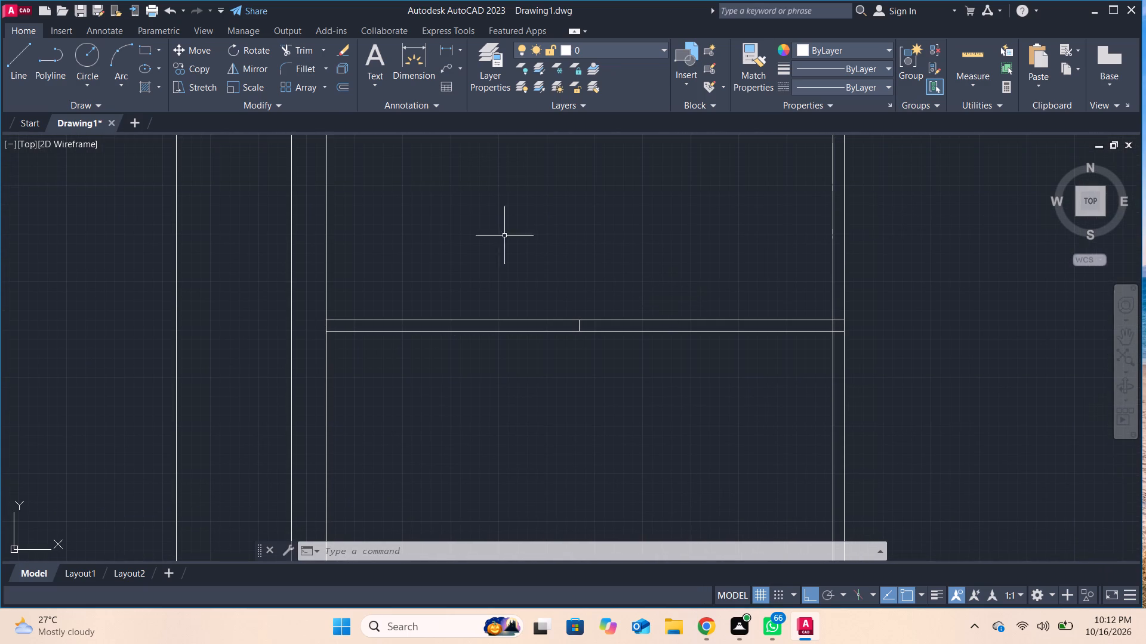
{"action": "scroll", "coordinate": [480, 225], "scroll_direction": "up", "scroll_amount": 1}
{"action": "scroll", "coordinate": [480, 225], "scroll_direction": "down", "scroll_amount": 3}
{"action": "middle_click_drag", "start_coordinate": [480, 225], "coordinate": [490, 124]}
{"action": "scroll", "coordinate": [529, 314], "scroll_direction": "up", "scroll_amount": 1}
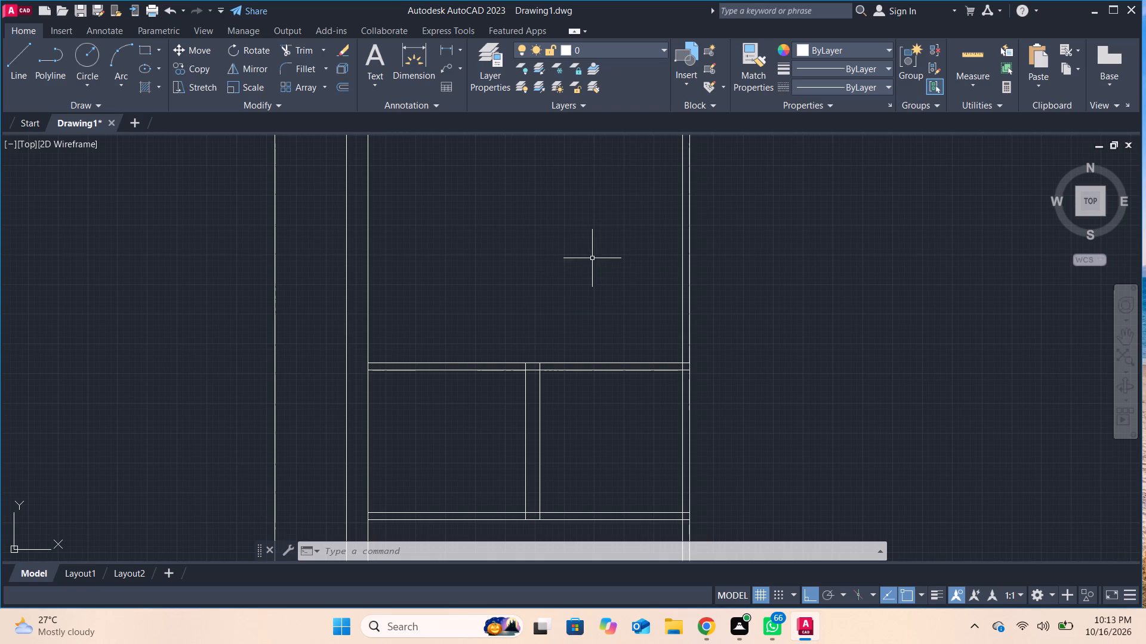
Offset the lower line of the wall beneath the divided 5' strip 13'3" downward into the bottom room.
{"action": "scroll", "coordinate": [548, 277], "scroll_direction": "down", "scroll_amount": 1}
{"action": "middle_click_drag", "start_coordinate": [548, 277], "coordinate": [556, 239]}
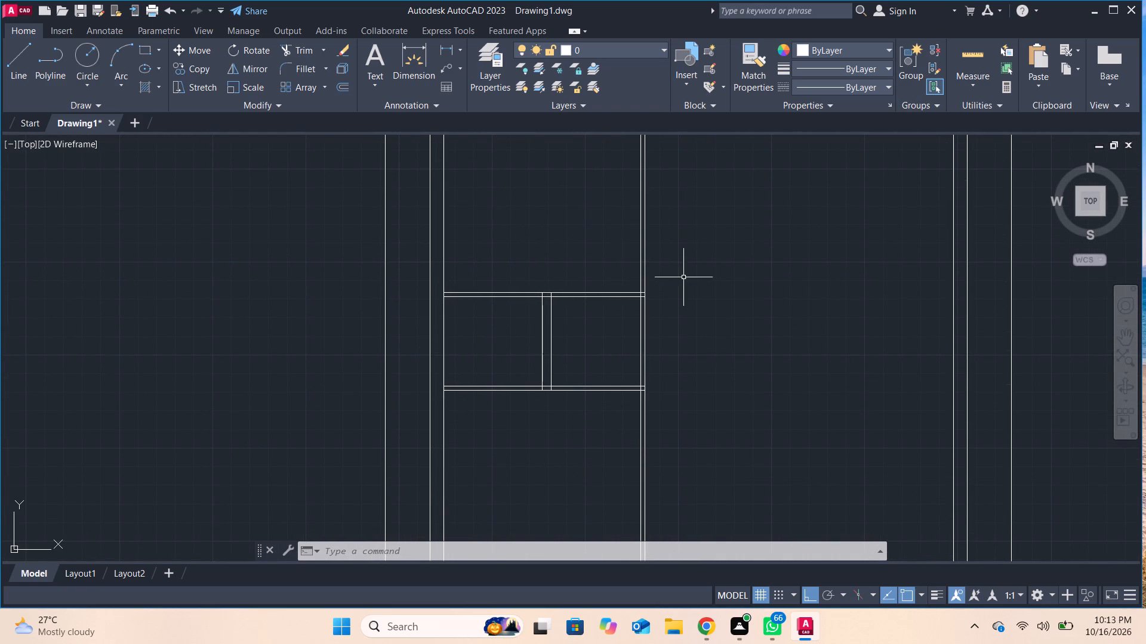
{"action": "scroll", "coordinate": [630, 269], "scroll_direction": "down", "scroll_amount": 1}
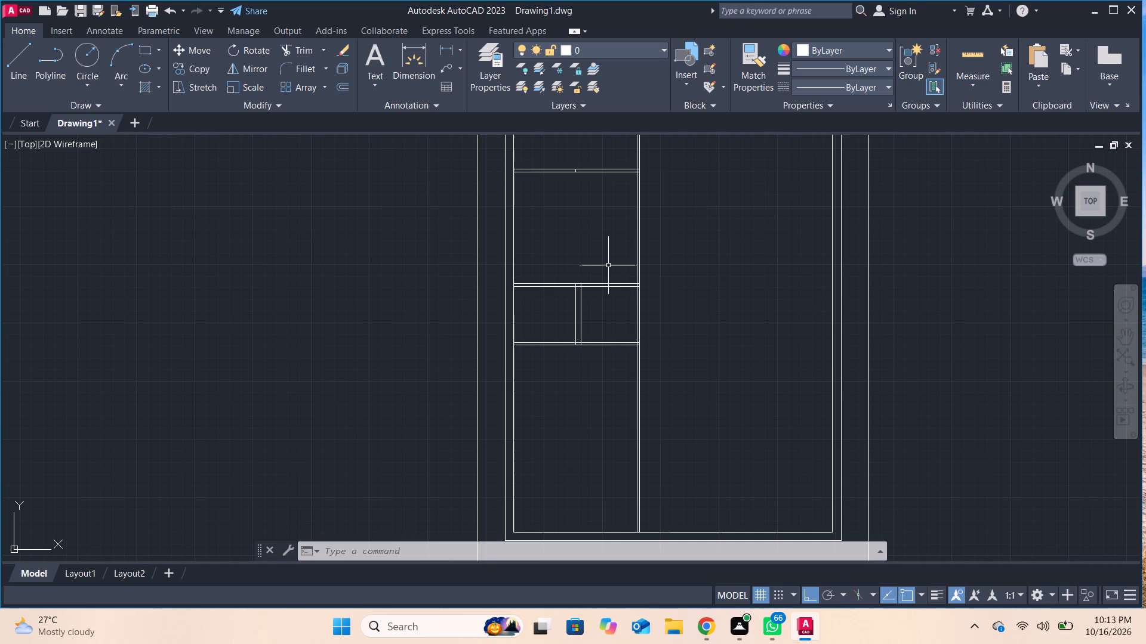
{"action": "middle_click_drag", "start_coordinate": [605, 264], "coordinate": [578, 198]}
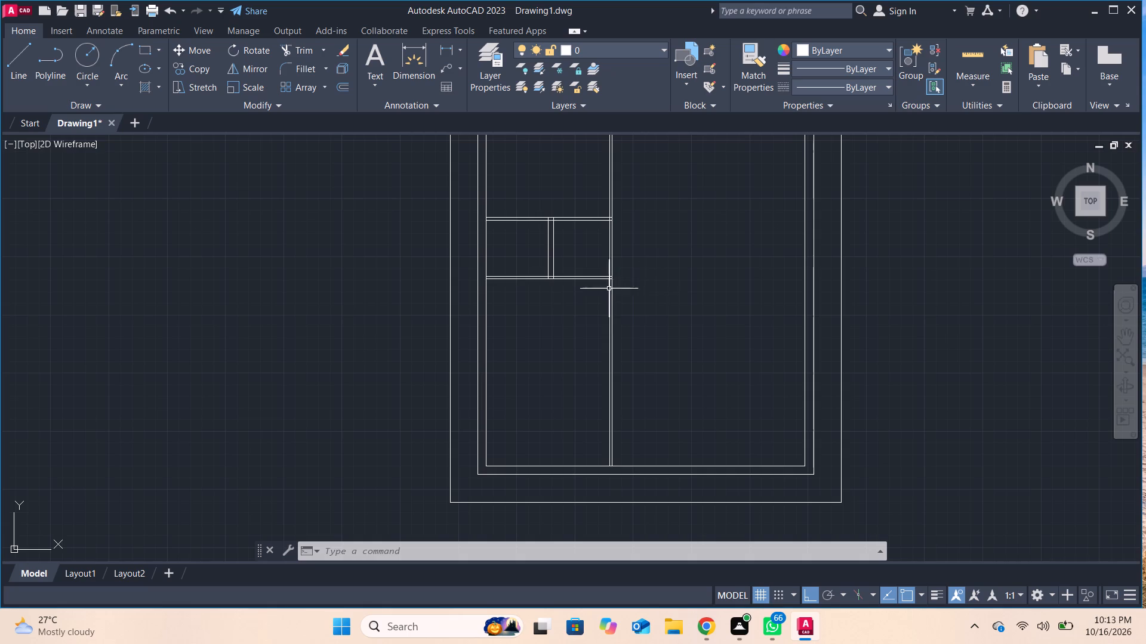
{"action": "scroll", "coordinate": [556, 304], "scroll_direction": "up", "scroll_amount": 2}
{"action": "middle_click_drag", "start_coordinate": [556, 304], "coordinate": [554, 303]}
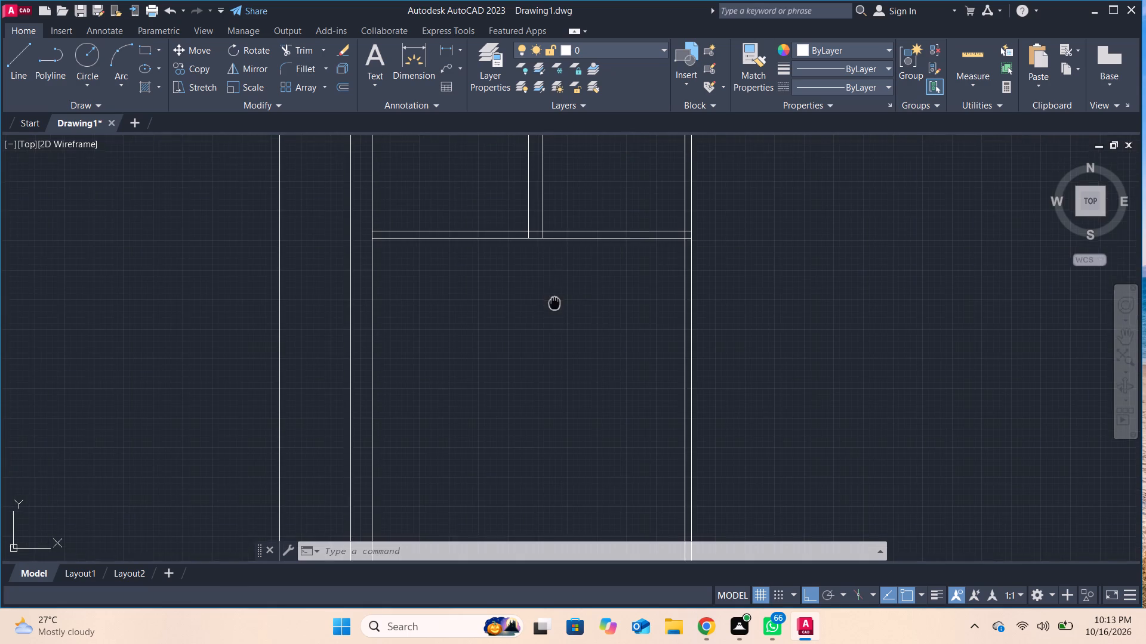
{"action": "middle_click_drag", "start_coordinate": [554, 303], "coordinate": [549, 202]}
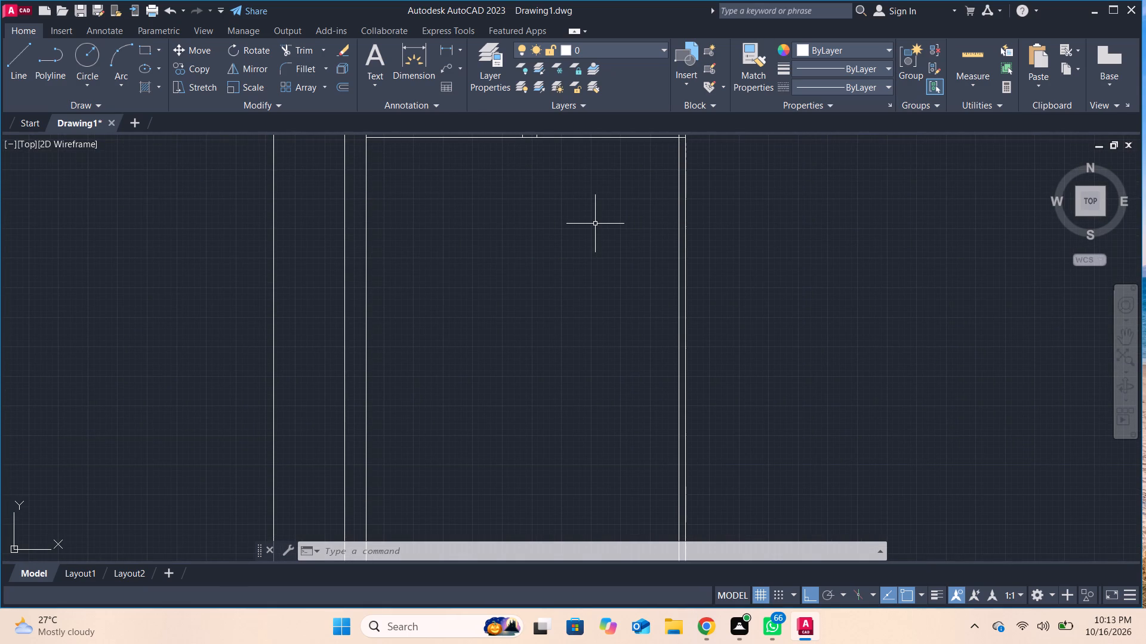
{"action": "scroll", "coordinate": [571, 234], "scroll_direction": "down", "scroll_amount": 1}
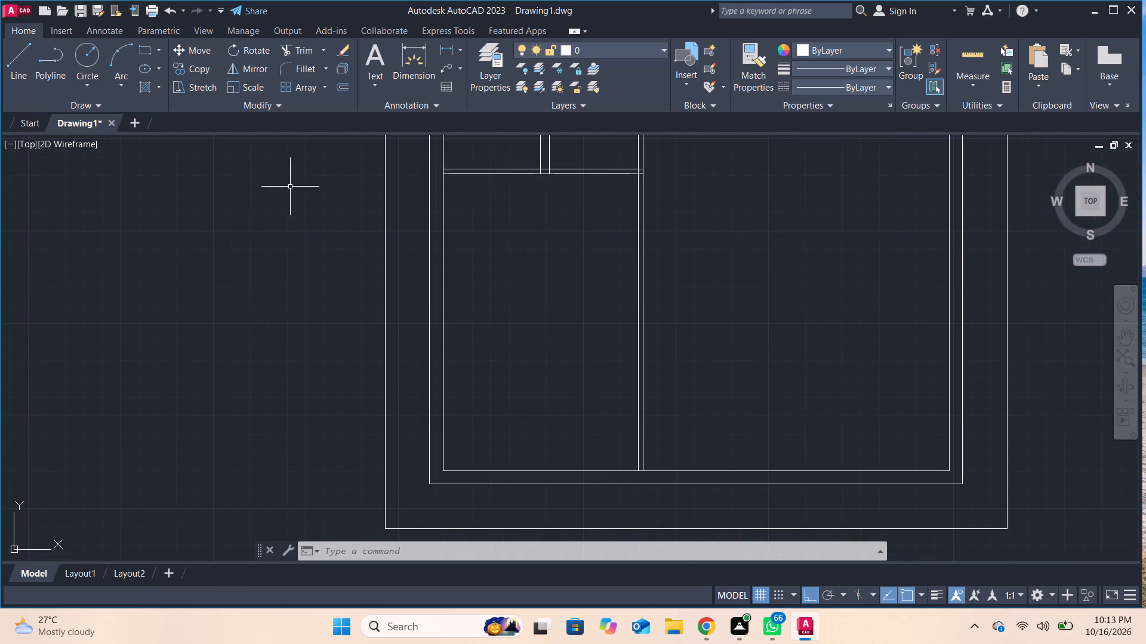
{"action": "left_click", "coordinate": [347, 92]}
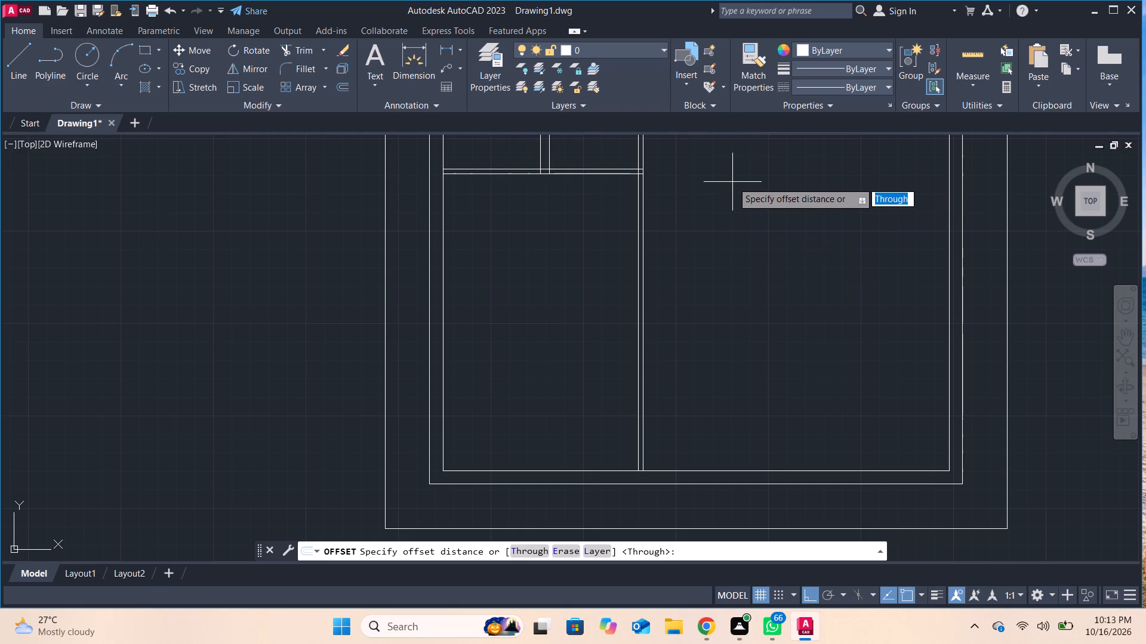
{"action": "key", "text": "Return"}
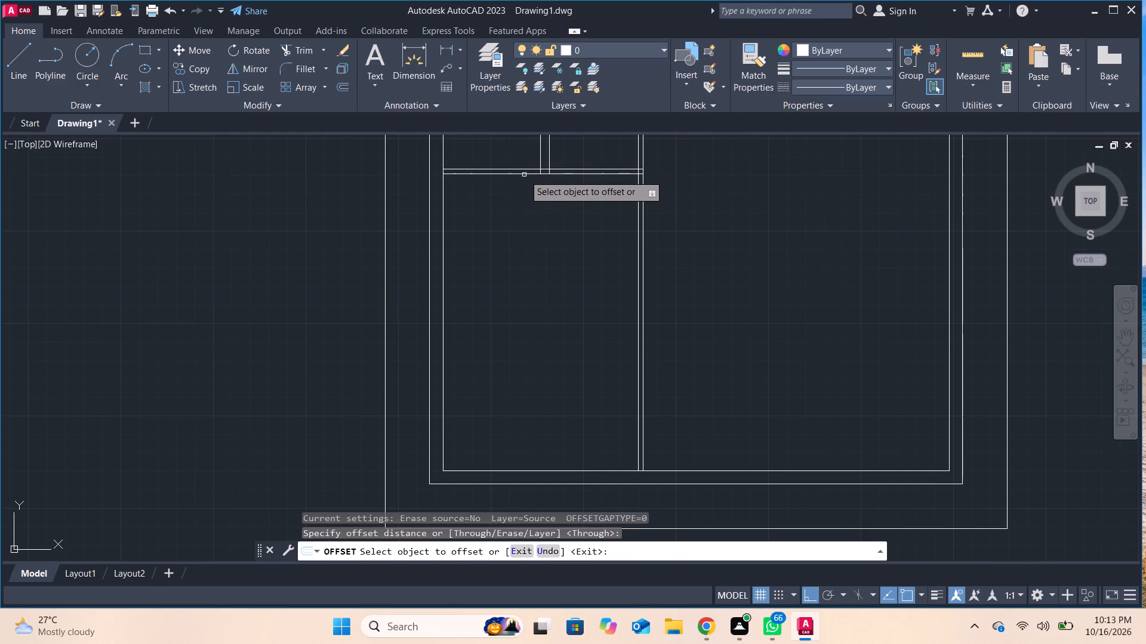
{"action": "left_click", "coordinate": [525, 173]}
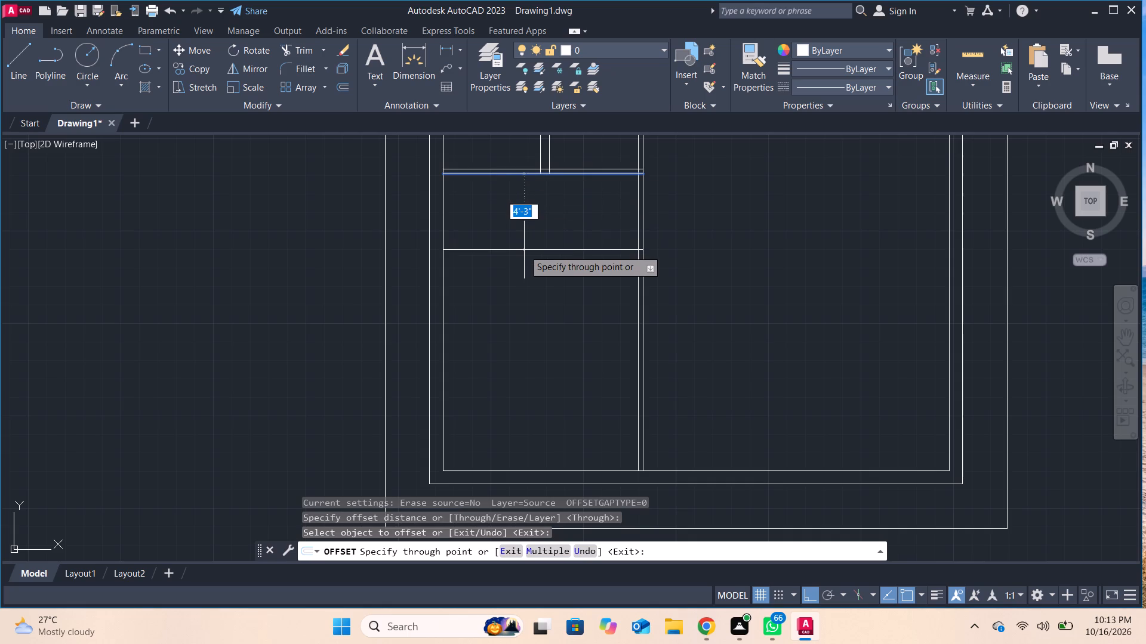
{"action": "type", "text": "13'"}
{"action": "key", "text": "3"}
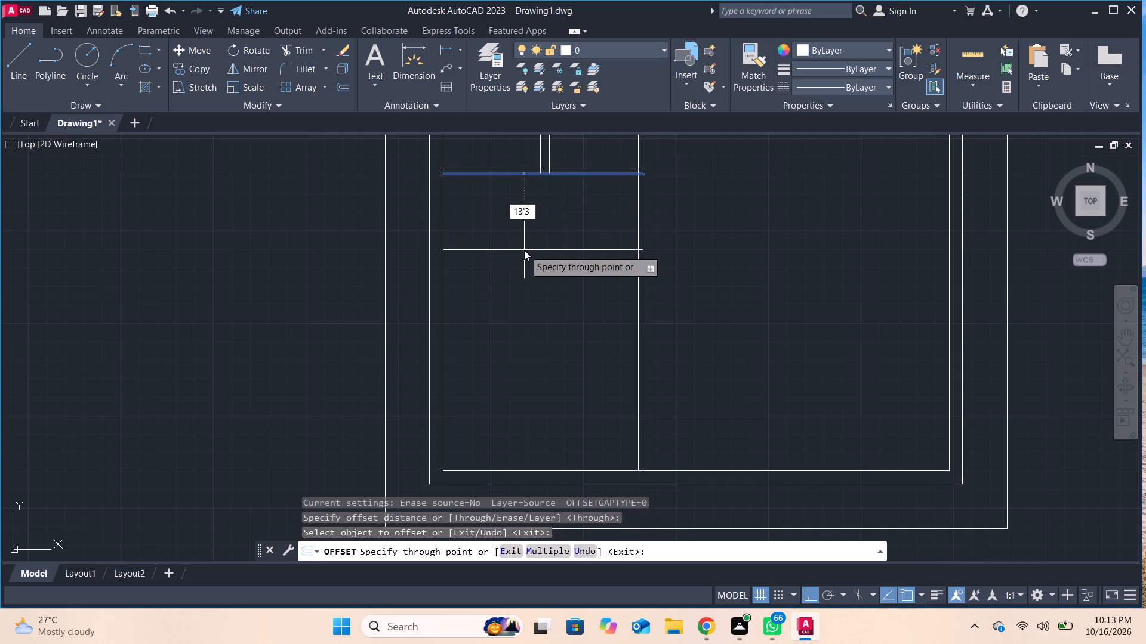
{"action": "key", "text": "shift+quotedbl"}
{"action": "key", "text": "Return"}
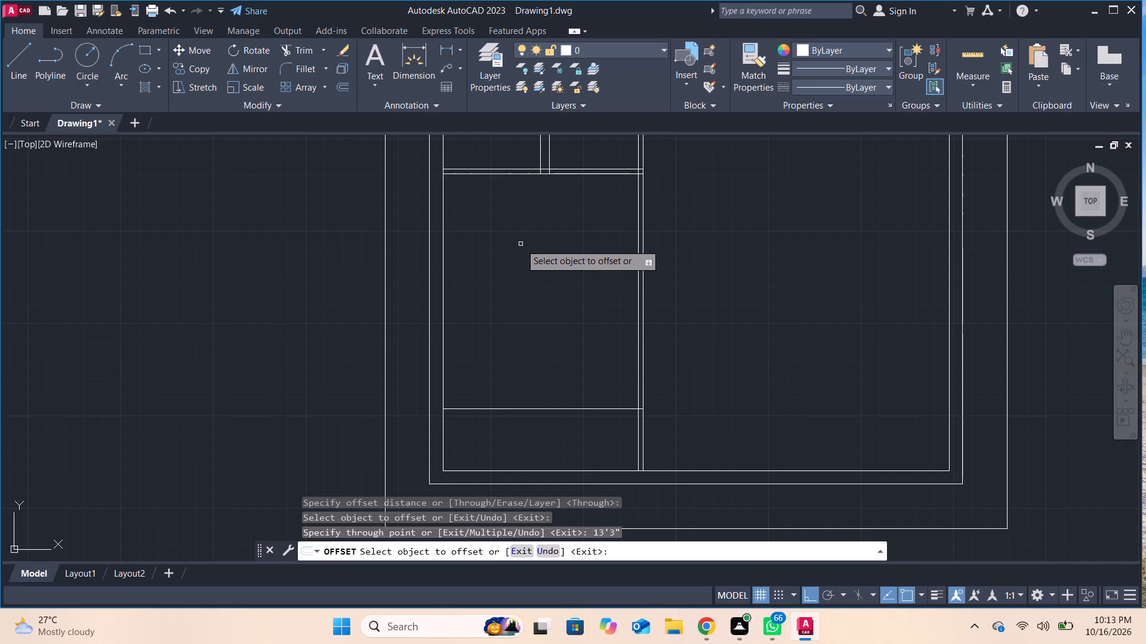
Offset the new horizontal line in the bottom room 6" downward to form a partition wall.
{"action": "left_click", "coordinate": [534, 410]}
{"action": "key", "text": "6"}
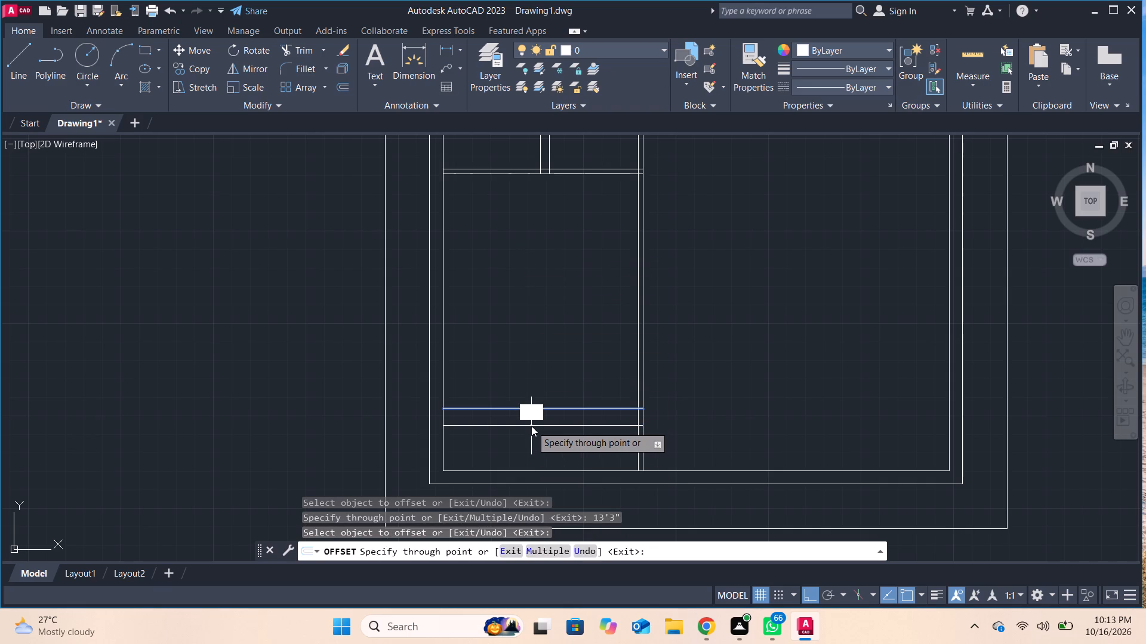
{"action": "key", "text": "Return"}
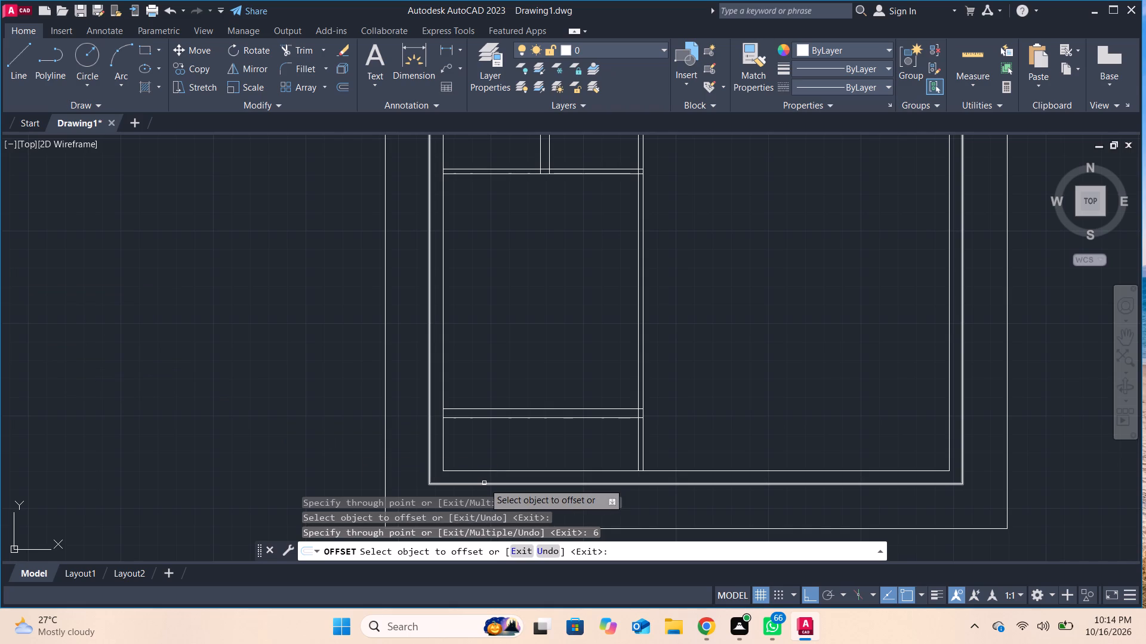
{"action": "key", "text": "Escape"}
Explode the outer rectangle of the 9" perimeter wall and trim away its bottom line.
{"action": "scroll", "coordinate": [483, 483], "scroll_direction": "down", "scroll_amount": 2}
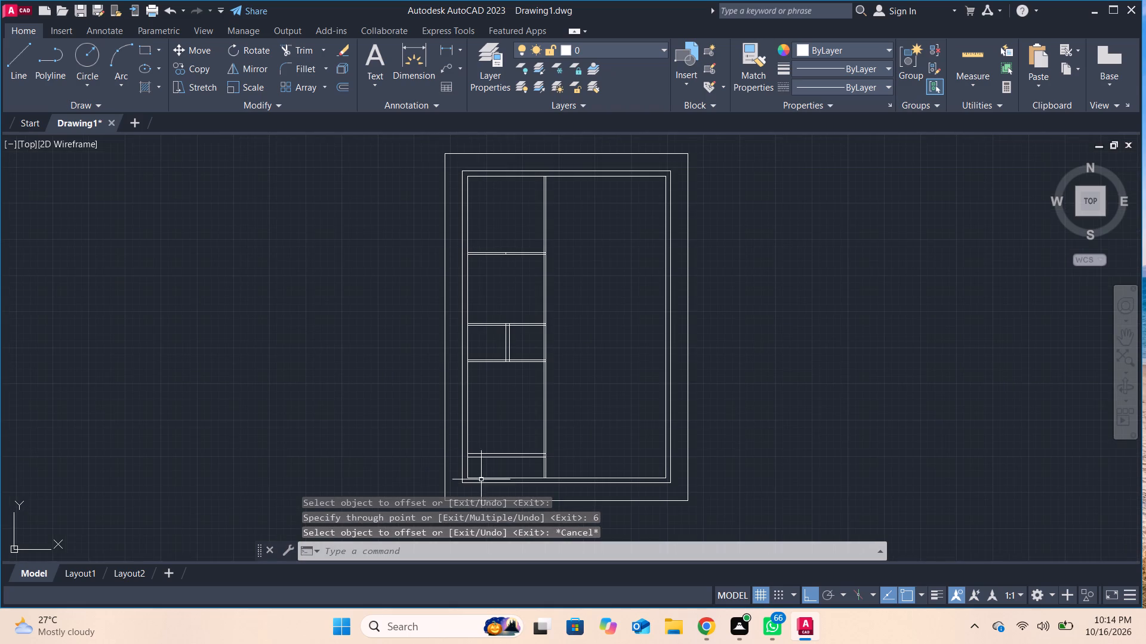
{"action": "middle_click_drag", "start_coordinate": [480, 478], "coordinate": [485, 354]}
{"action": "scroll", "coordinate": [491, 349], "scroll_direction": "up", "scroll_amount": 5}
{"action": "scroll", "coordinate": [493, 345], "scroll_direction": "down", "scroll_amount": 2}
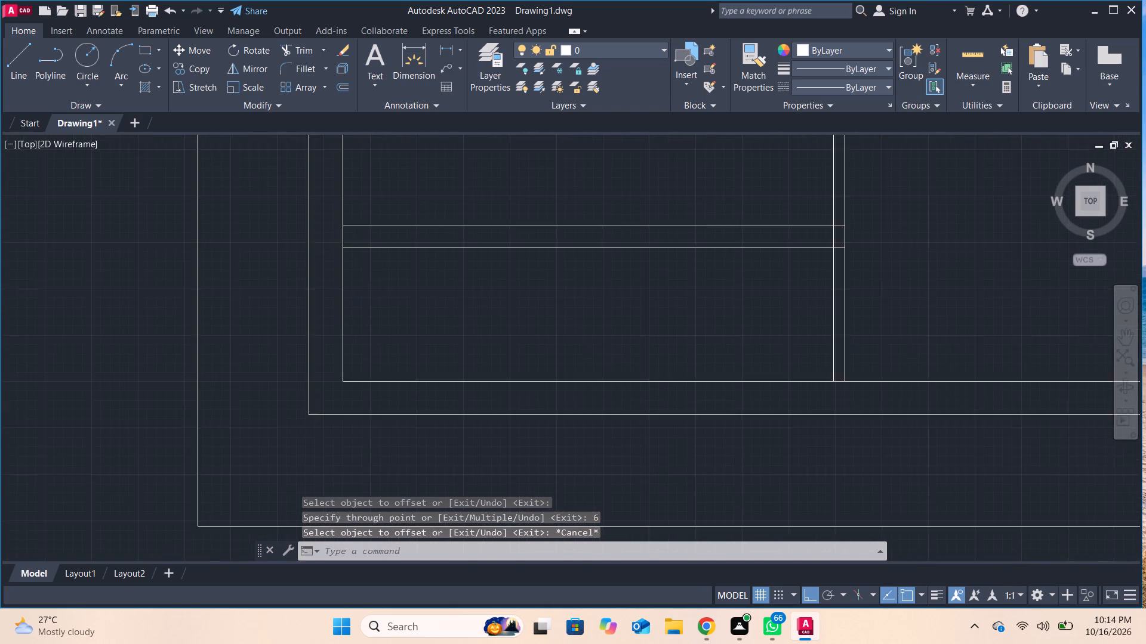
{"action": "left_click", "coordinate": [475, 388]}
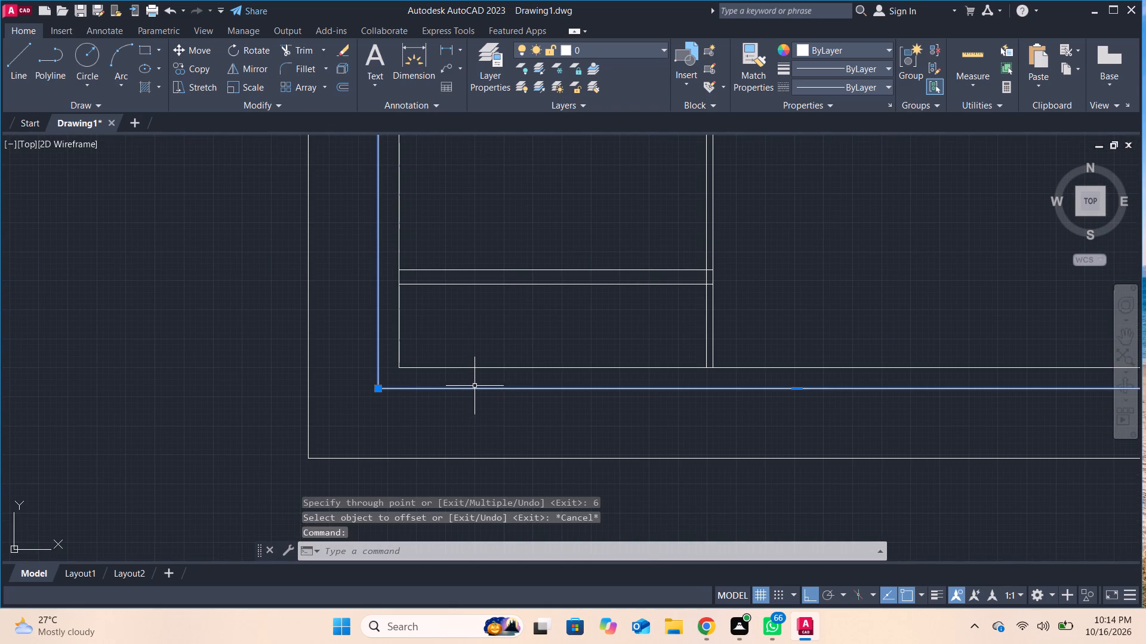
{"action": "key", "text": "e"}
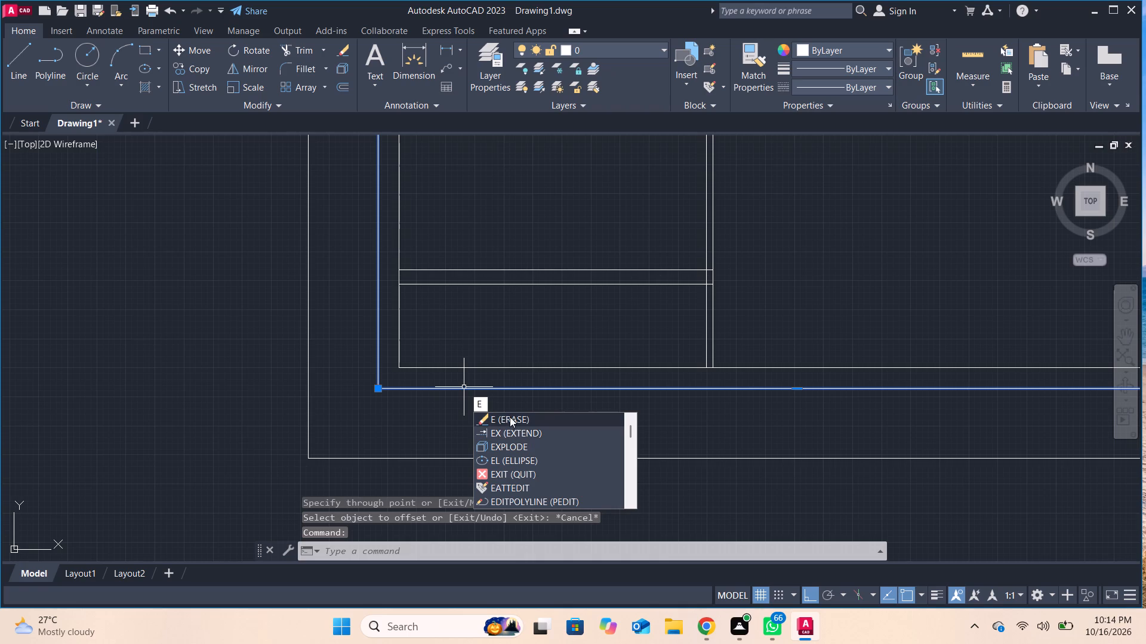
{"action": "left_click", "coordinate": [505, 440]}
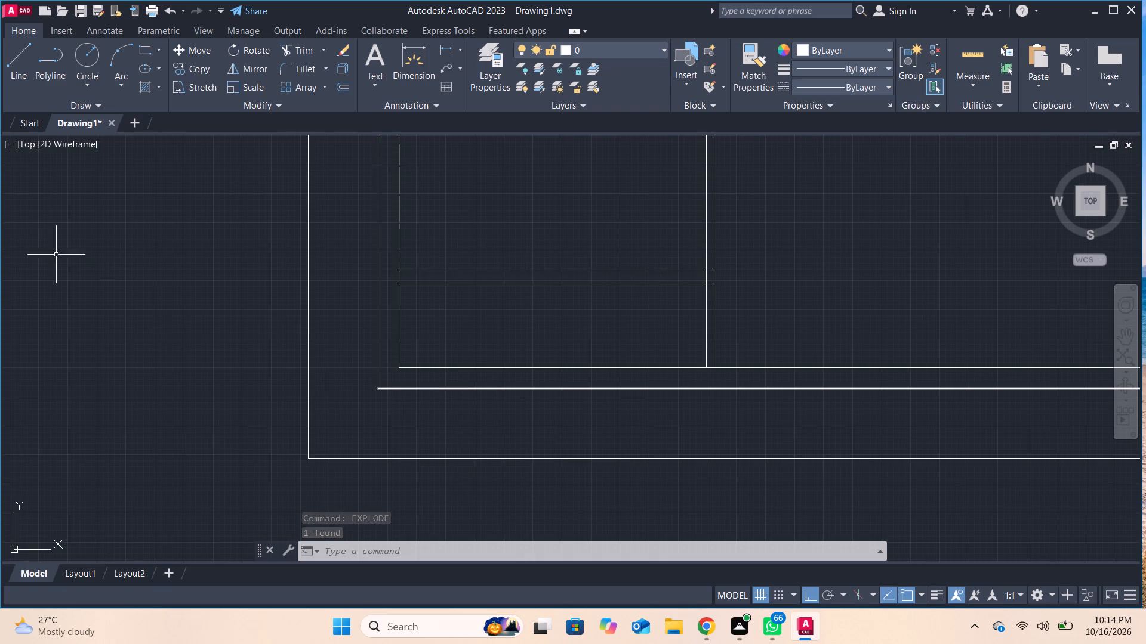
{"action": "left_click", "coordinate": [311, 48]}
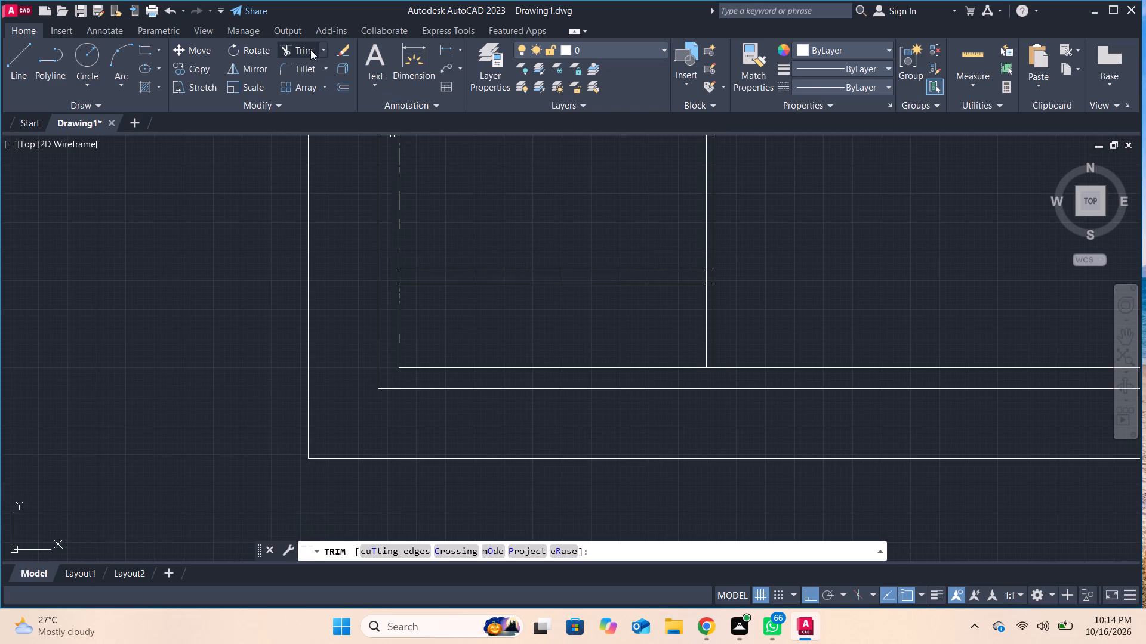
{"action": "left_click", "coordinate": [455, 389]}
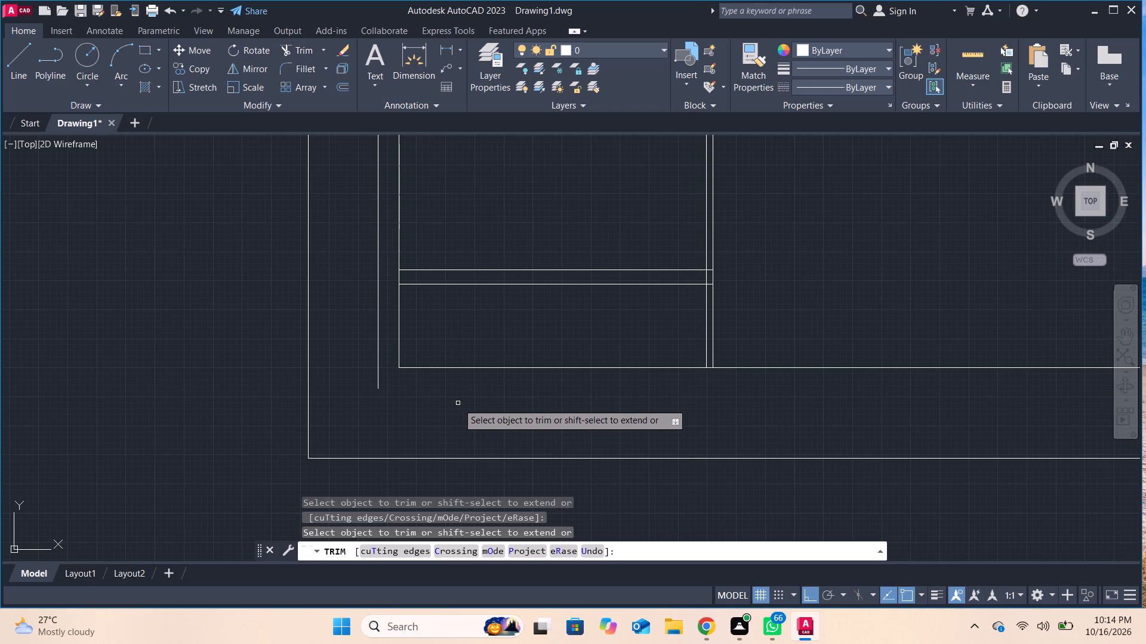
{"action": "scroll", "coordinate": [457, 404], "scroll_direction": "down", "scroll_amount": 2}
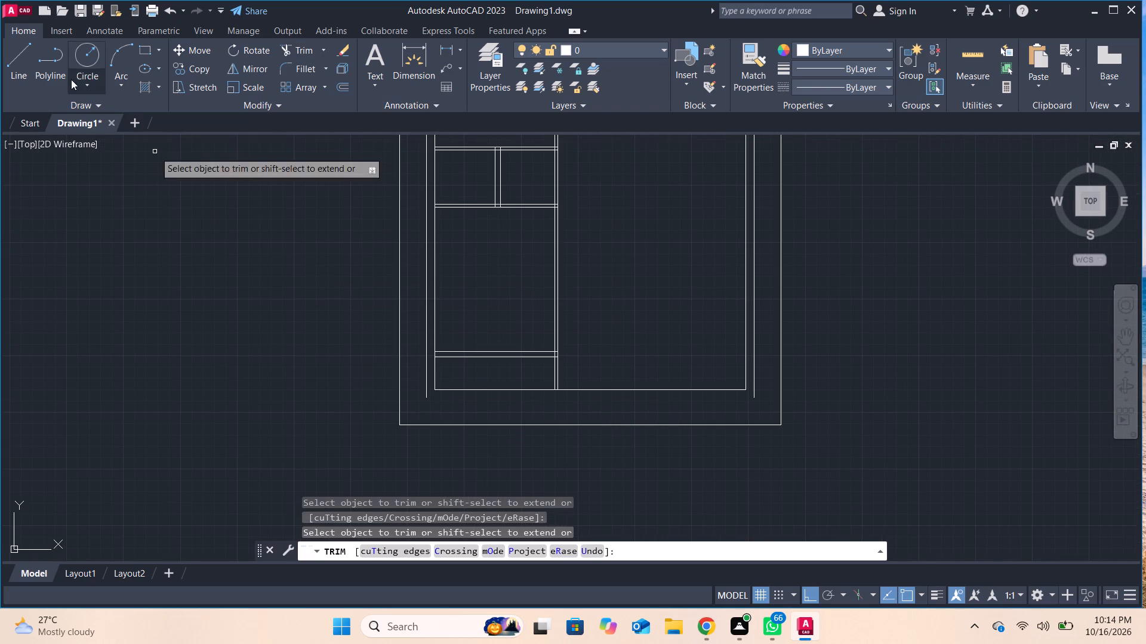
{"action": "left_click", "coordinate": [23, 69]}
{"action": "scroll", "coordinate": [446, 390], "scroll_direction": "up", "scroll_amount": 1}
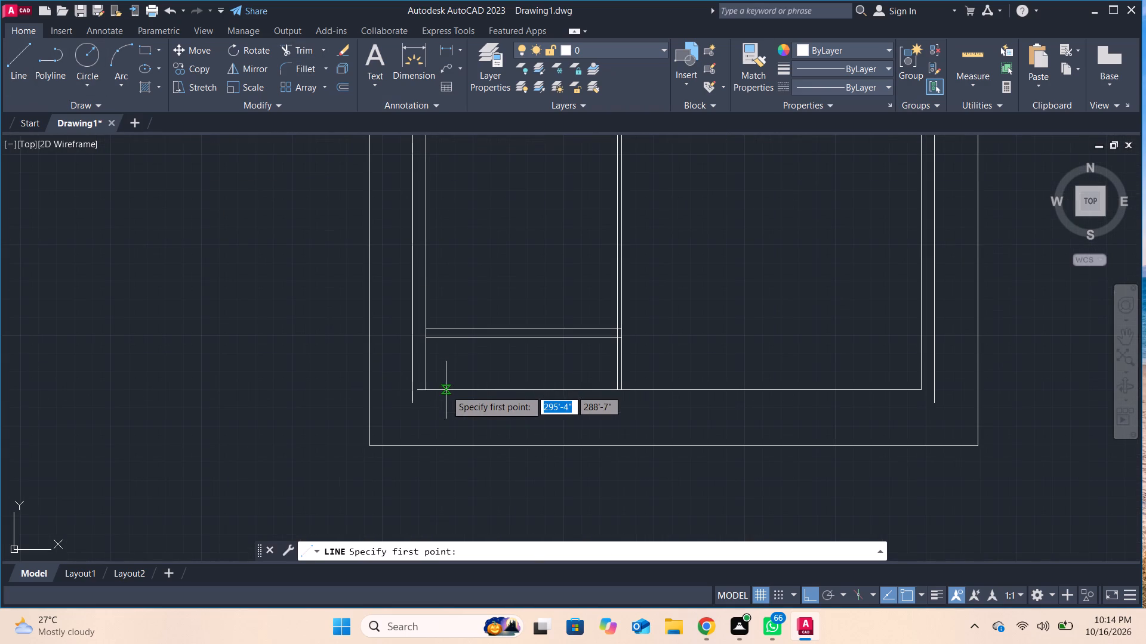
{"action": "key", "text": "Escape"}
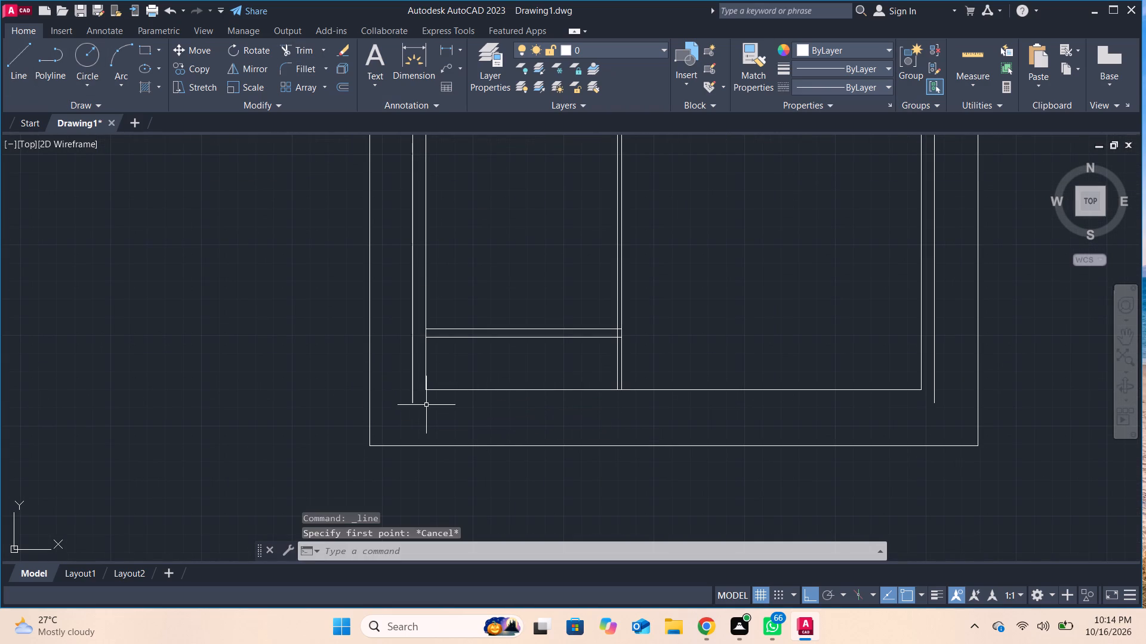
Extend the outer west and east lines of the 9" wall down to the bottom line of the 35' outline.
{"action": "key", "text": "e"}
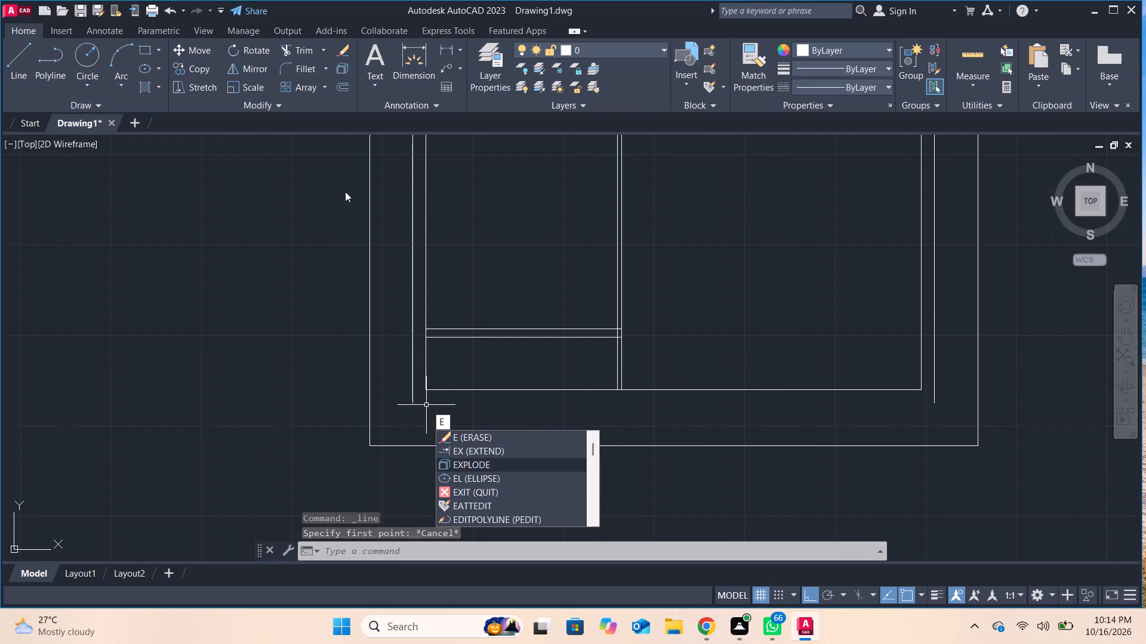
{"action": "left_click", "coordinate": [494, 449]}
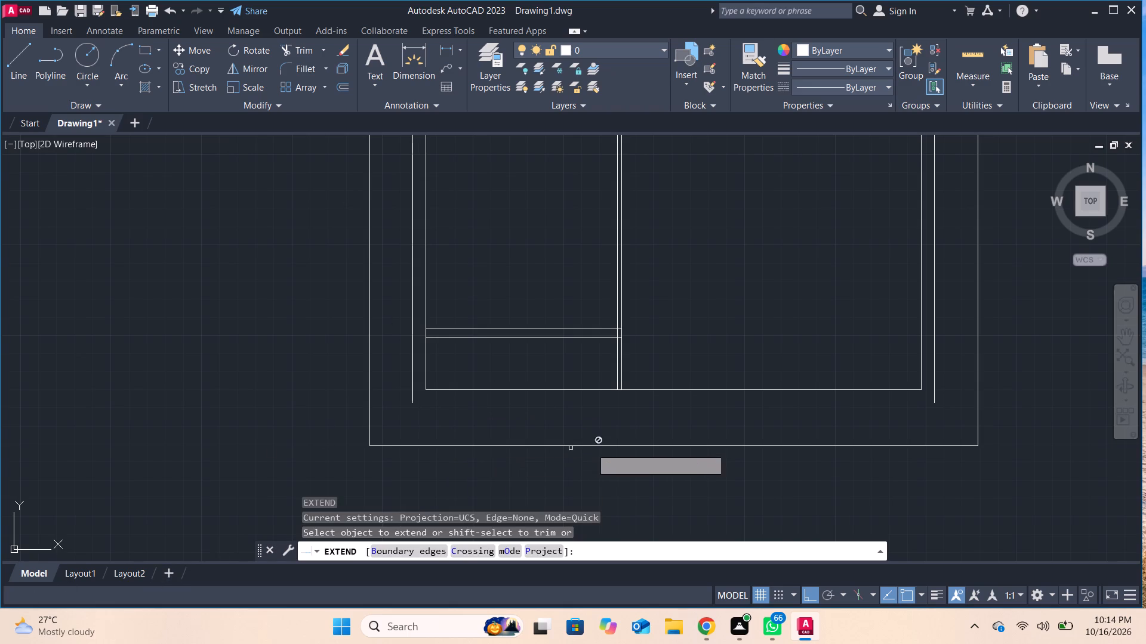
{"action": "left_click", "coordinate": [412, 399]}
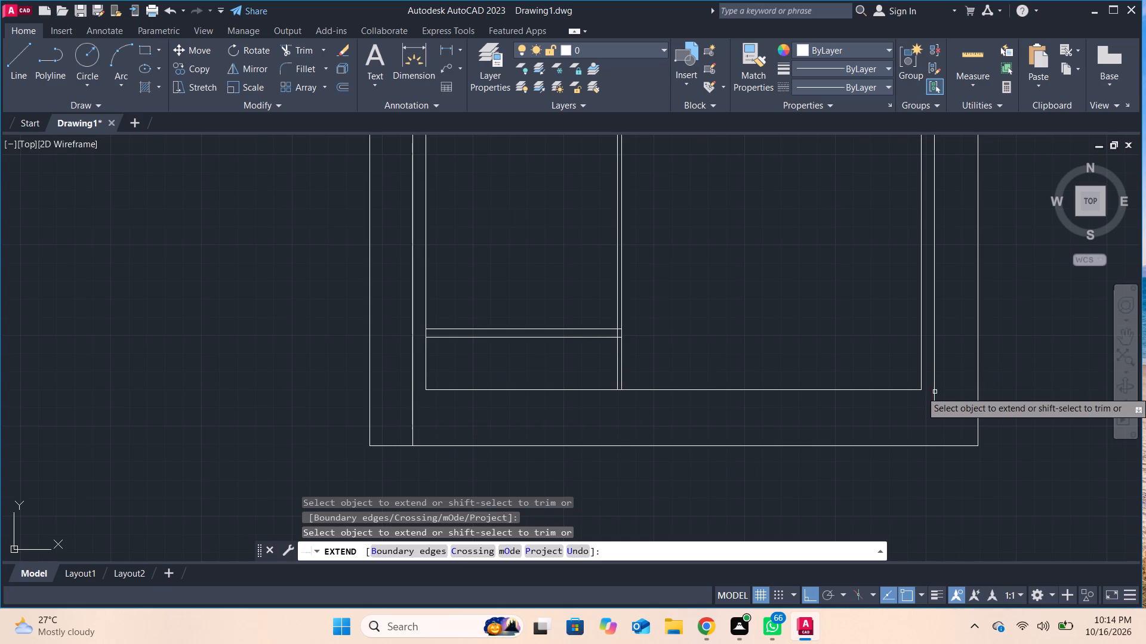
{"action": "left_click", "coordinate": [936, 391]}
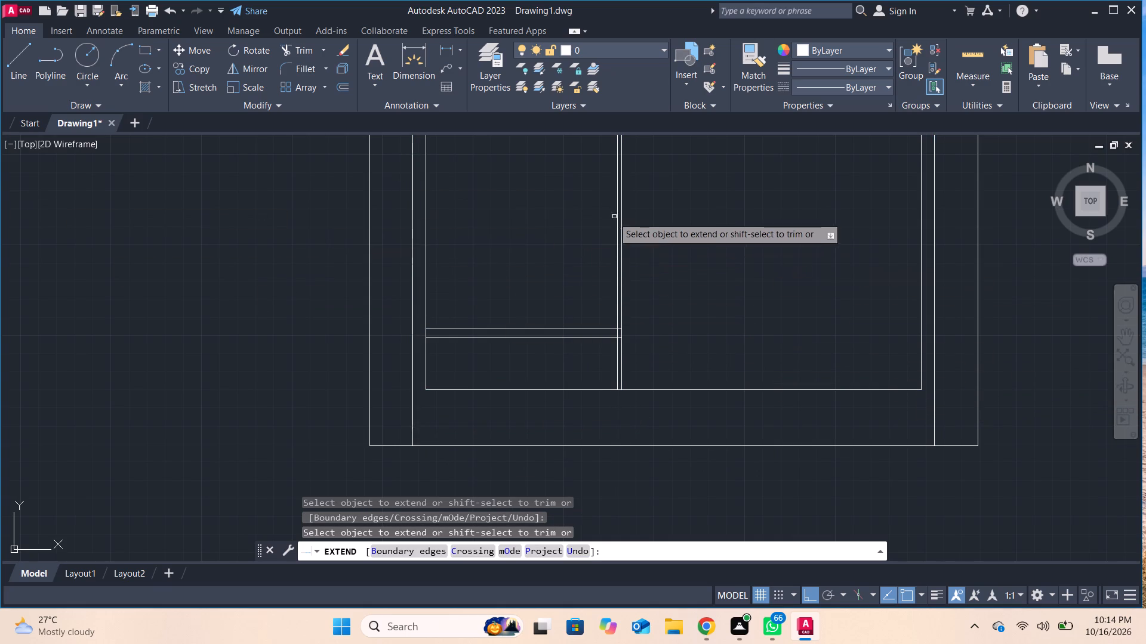
{"action": "scroll", "coordinate": [606, 219], "scroll_direction": "down", "scroll_amount": 1}
{"action": "middle_click_drag", "start_coordinate": [606, 219], "coordinate": [531, 320]}
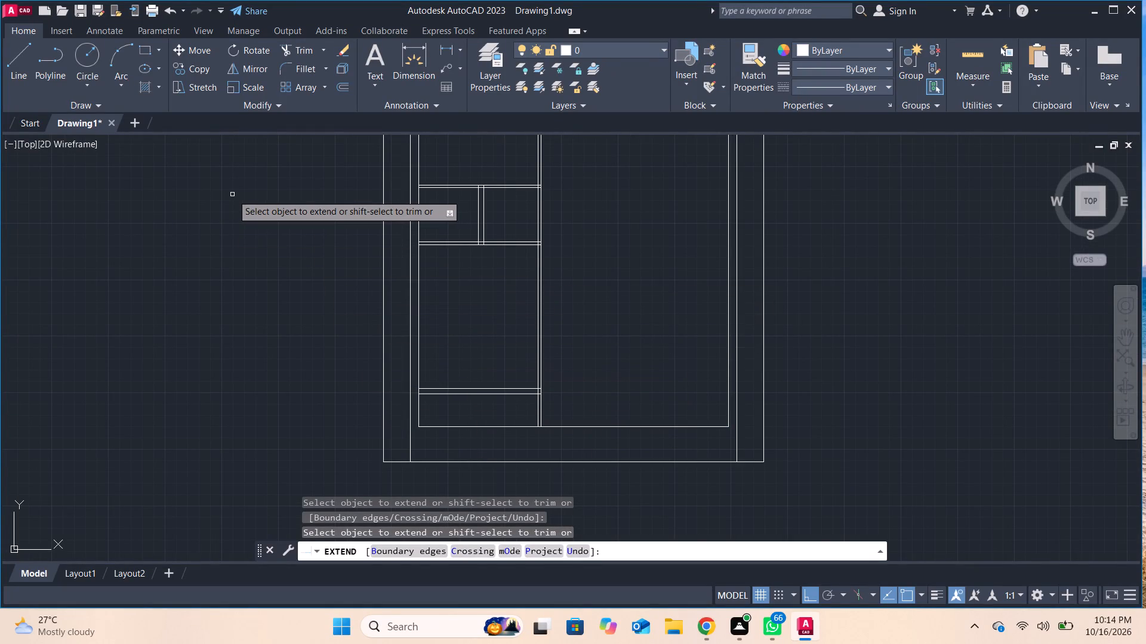
{"action": "key", "text": "Escape"}
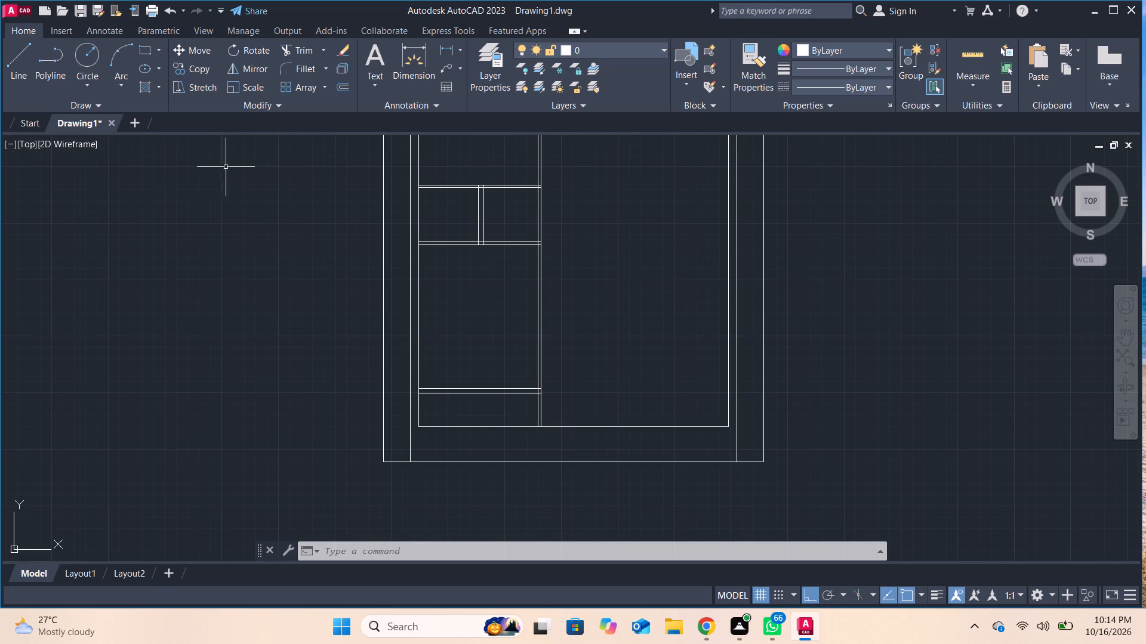
Trim away the inner bottom wall line between the west wall and the long vertical partition.
{"action": "left_click", "coordinate": [294, 55]}
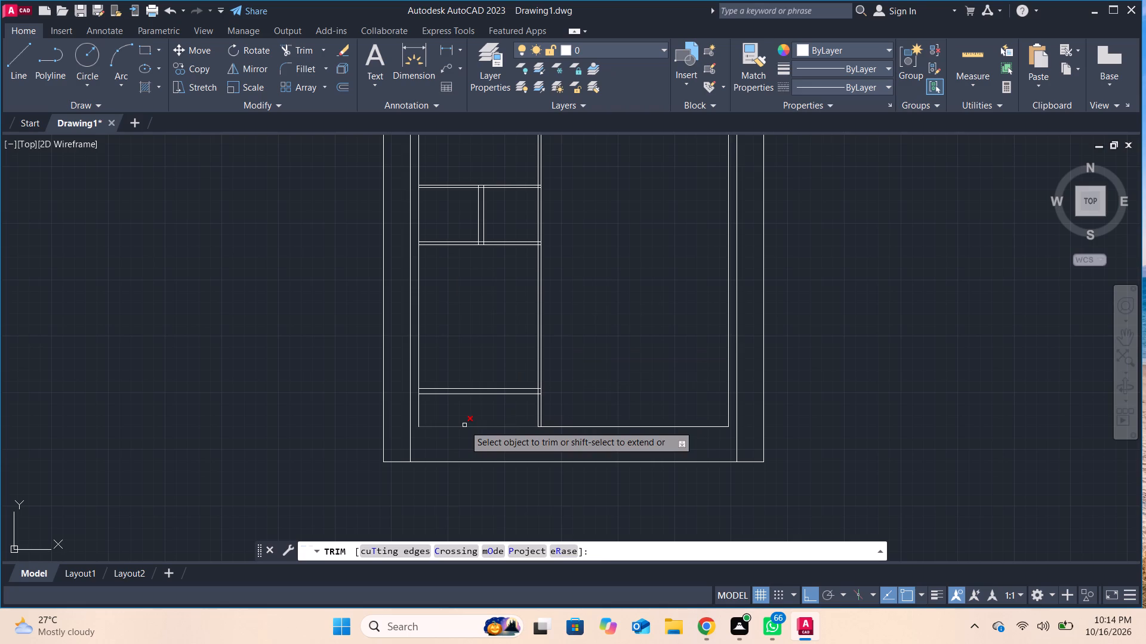
{"action": "left_click", "coordinate": [464, 425]}
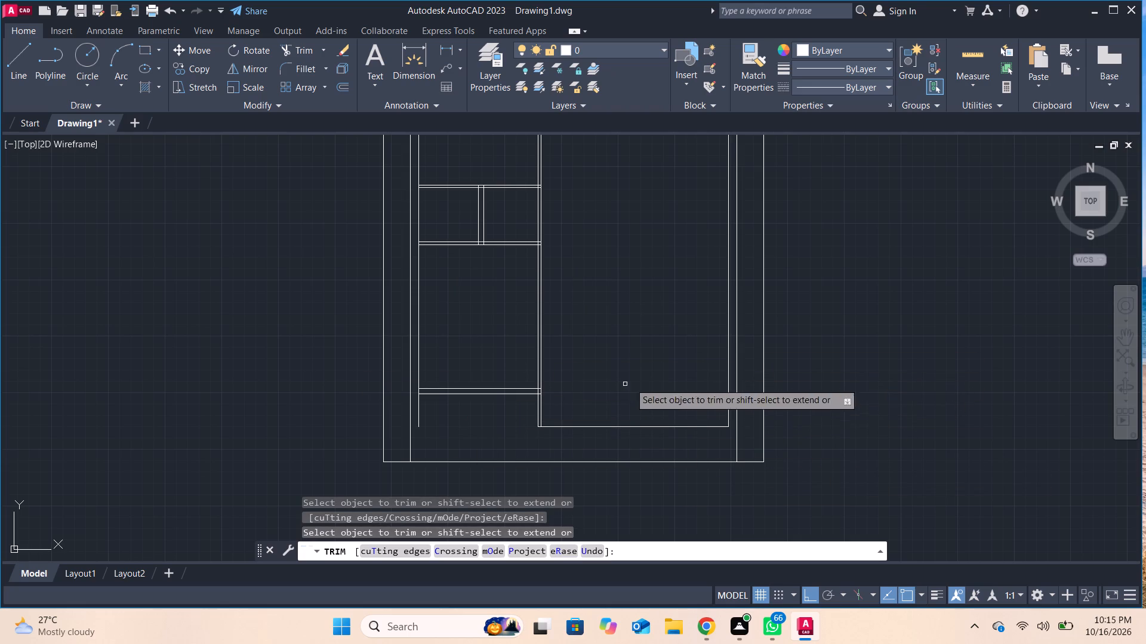
Measure the open space between the lowest partition and the bottom line of the outline.
{"action": "left_click", "coordinate": [964, 56]}
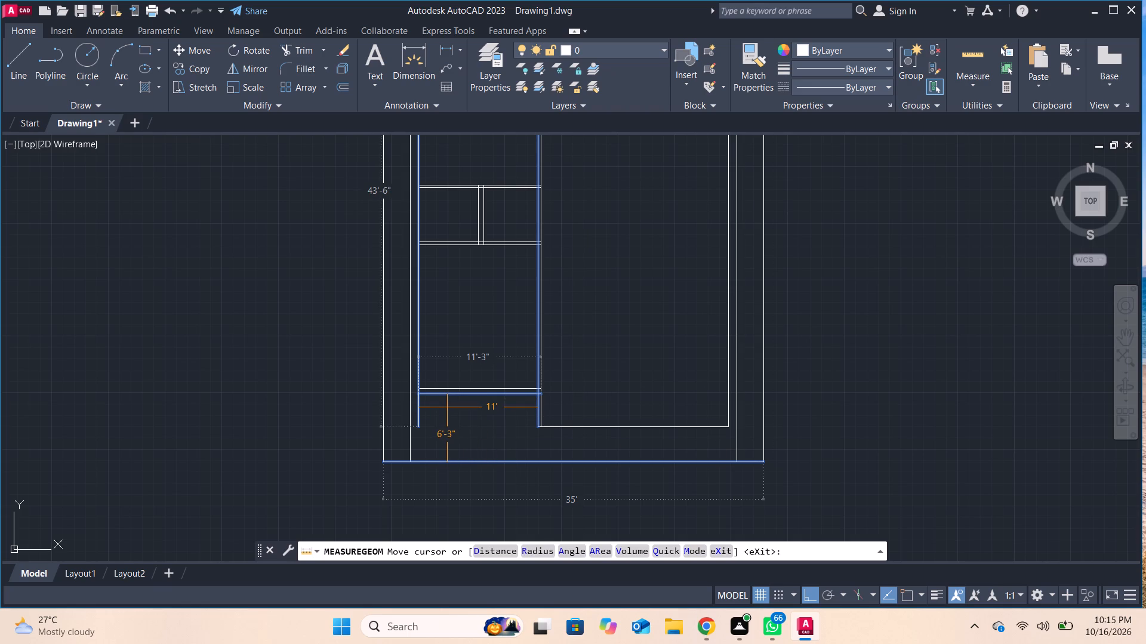
{"action": "key", "text": "Escape"}
Erase the lower line of the lowest horizontal partition in the western rooms.
{"action": "scroll", "coordinate": [475, 410], "scroll_direction": "up", "scroll_amount": 2}
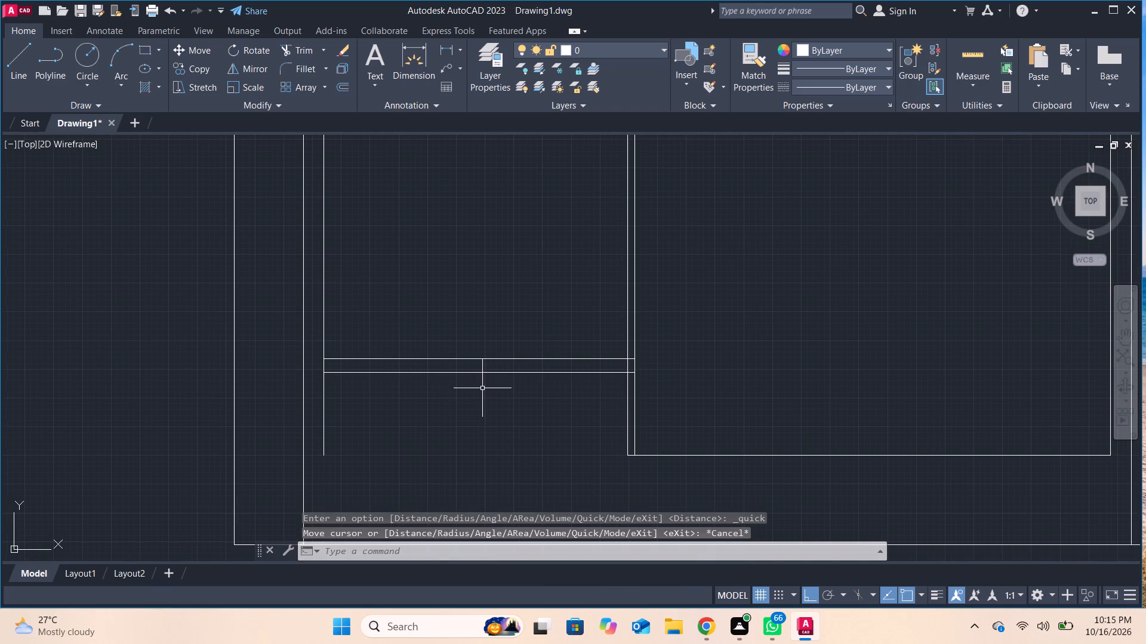
{"action": "left_click", "coordinate": [487, 373]}
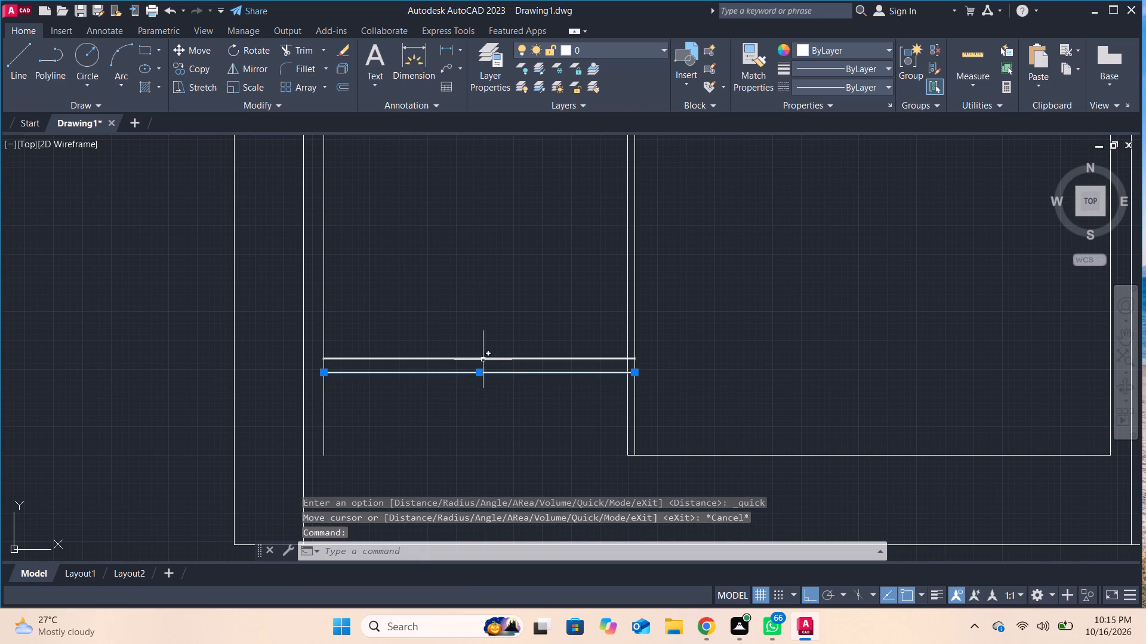
{"action": "key", "text": "e"}
{"action": "key", "text": "Return"}
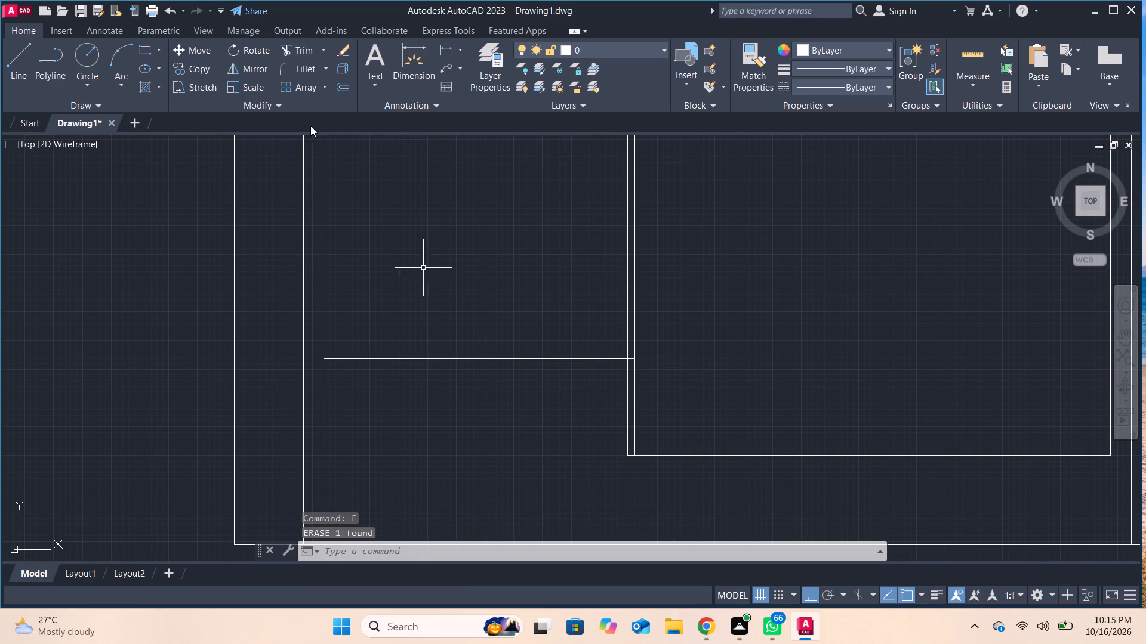
Offset the remaining line of the lowest partition 3" downward to form a thinner wall.
{"action": "left_click", "coordinate": [340, 82]}
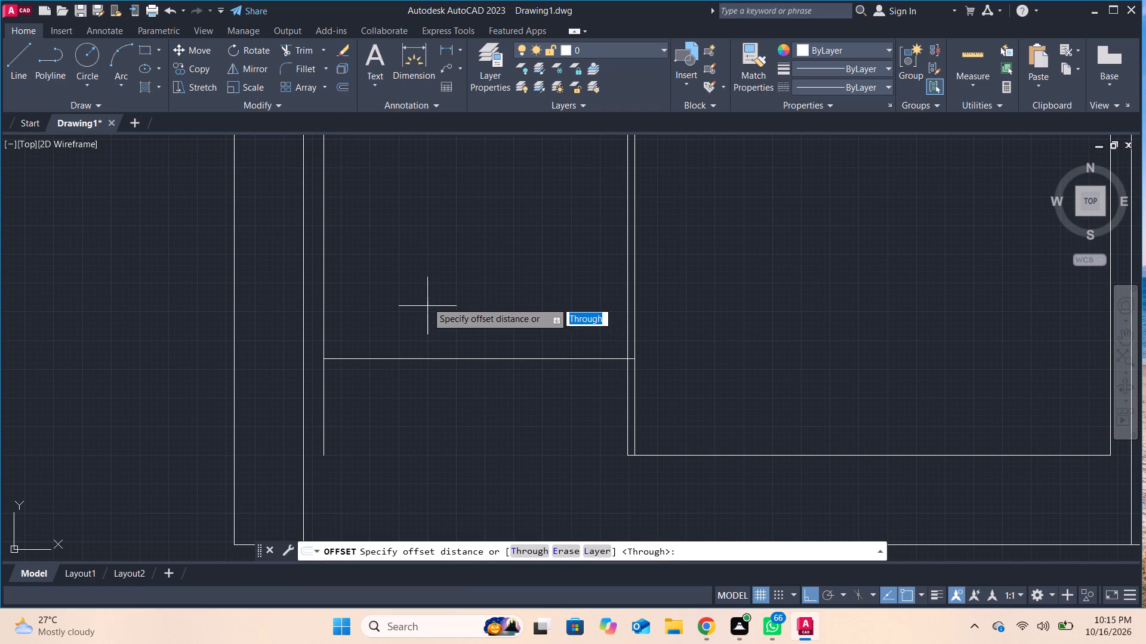
{"action": "key", "text": "Return"}
{"action": "left_click", "coordinate": [440, 357]}
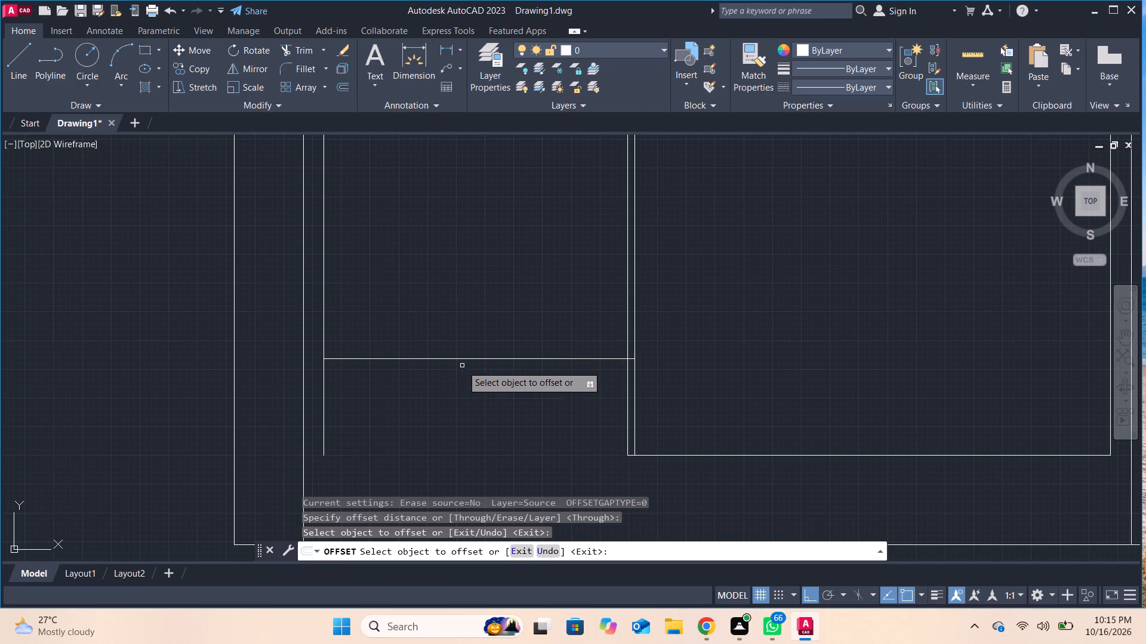
{"action": "left_click", "coordinate": [464, 358]}
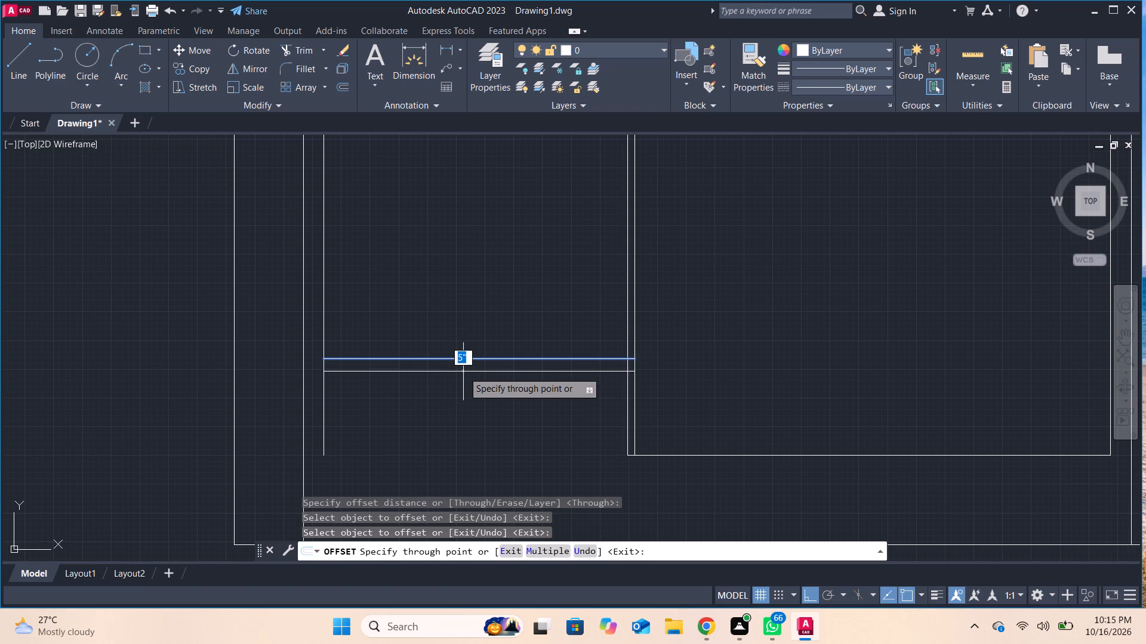
{"action": "key", "text": "3"}
{"action": "key", "text": "Return"}
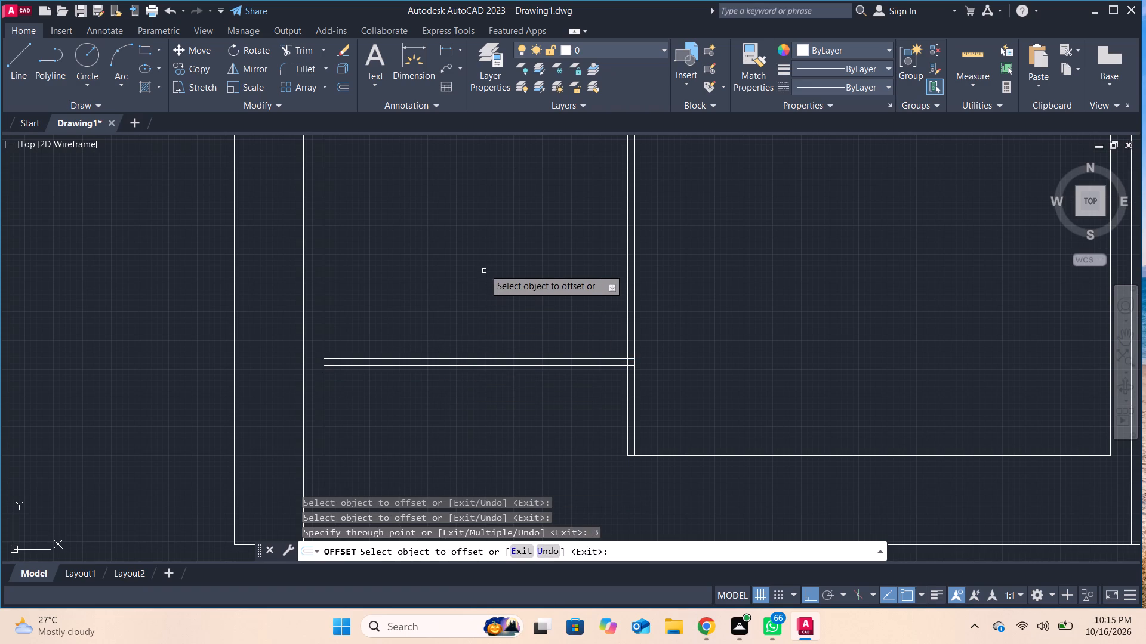
Measure the clear sizes of the western rooms, from the open space at the bottom up to the top room.
{"action": "scroll", "coordinate": [484, 265], "scroll_direction": "down", "scroll_amount": 2}
{"action": "middle_click_drag", "start_coordinate": [484, 265], "coordinate": [484, 327]}
{"action": "middle_click_drag", "start_coordinate": [486, 349], "coordinate": [488, 311]}
{"action": "scroll", "coordinate": [481, 335], "scroll_direction": "up", "scroll_amount": 2}
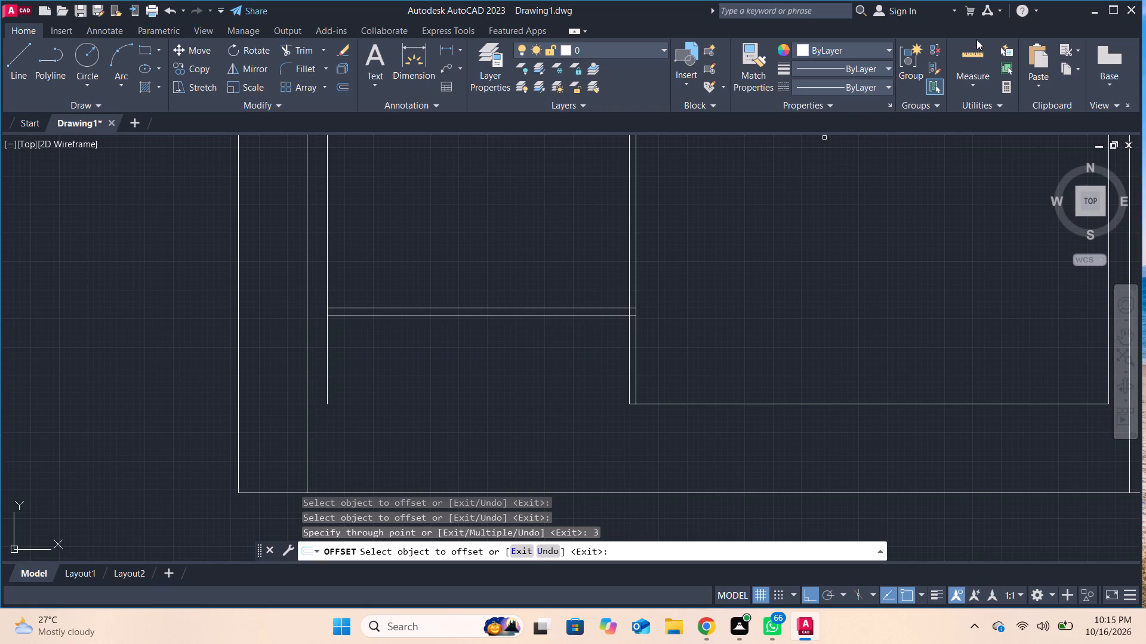
{"action": "left_click", "coordinate": [975, 51]}
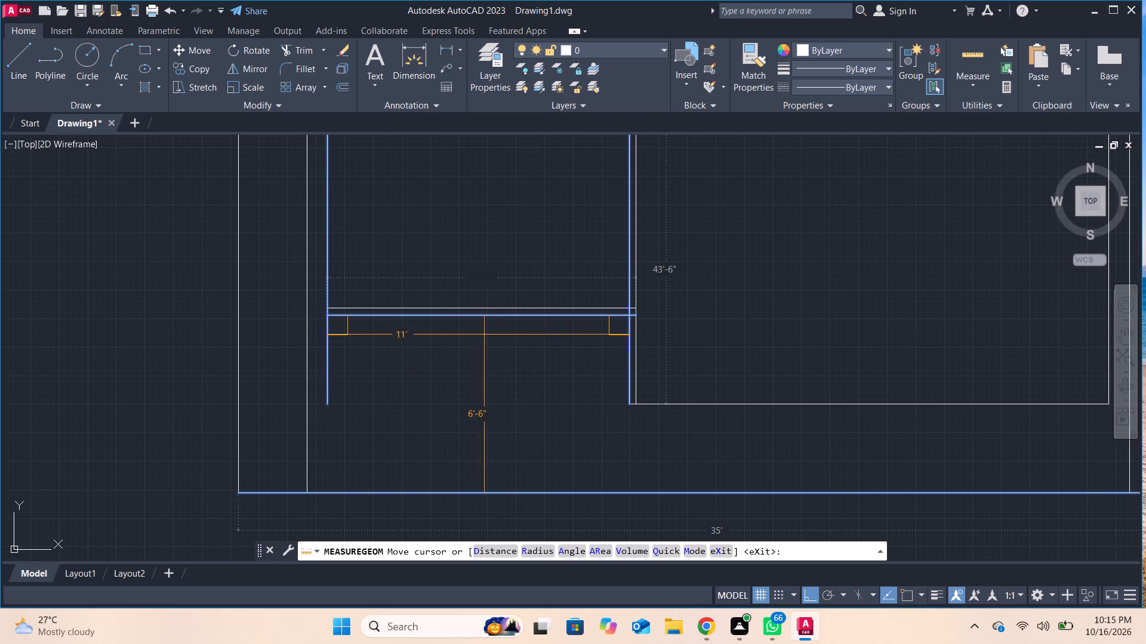
{"action": "scroll", "coordinate": [476, 290], "scroll_direction": "down", "scroll_amount": 1}
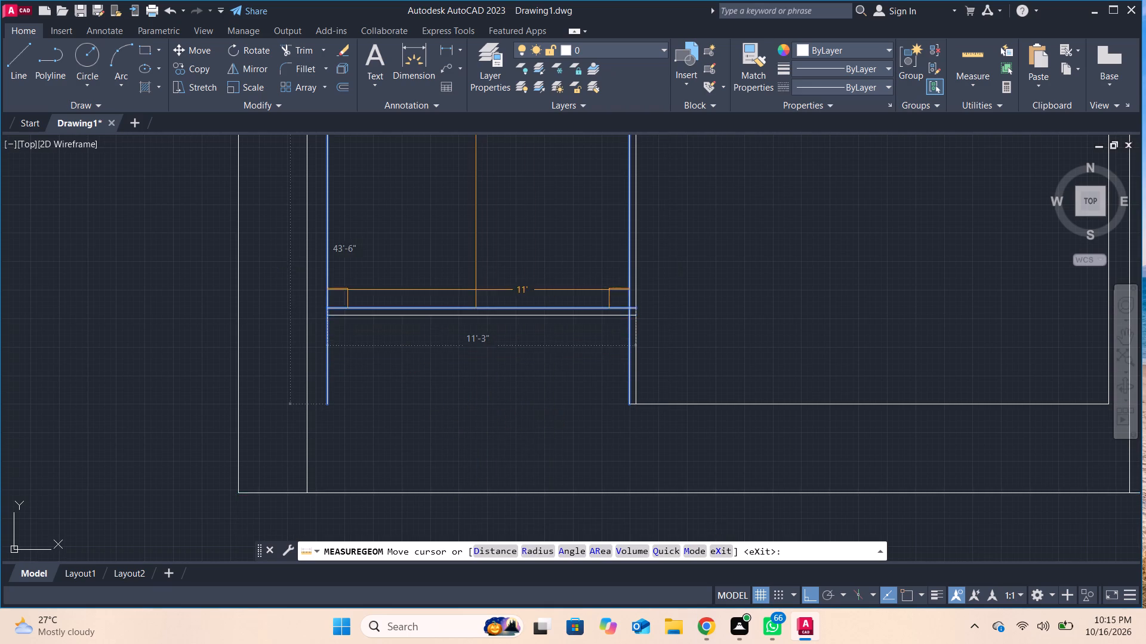
{"action": "scroll", "coordinate": [478, 279], "scroll_direction": "down", "scroll_amount": 1}
{"action": "middle_click_drag", "start_coordinate": [478, 279], "coordinate": [455, 448]}
{"action": "scroll", "coordinate": [486, 247], "scroll_direction": "down", "scroll_amount": 1}
{"action": "middle_click_drag", "start_coordinate": [481, 284], "coordinate": [480, 348]}
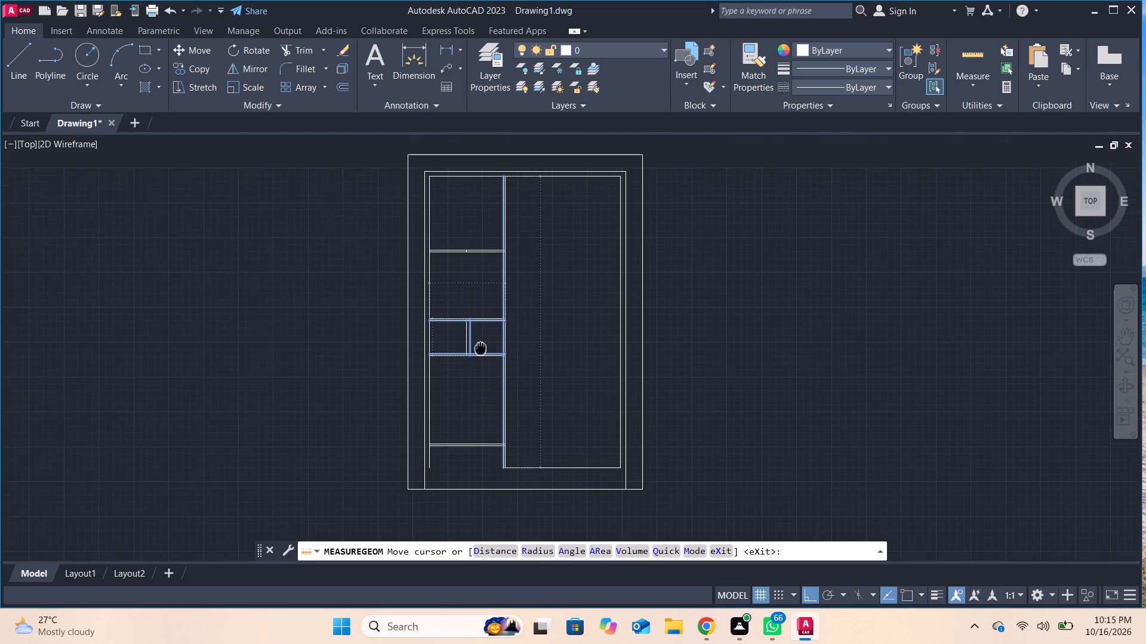
{"action": "middle_click_drag", "start_coordinate": [480, 348], "coordinate": [479, 356]}
{"action": "scroll", "coordinate": [478, 254], "scroll_direction": "up", "scroll_amount": 1}
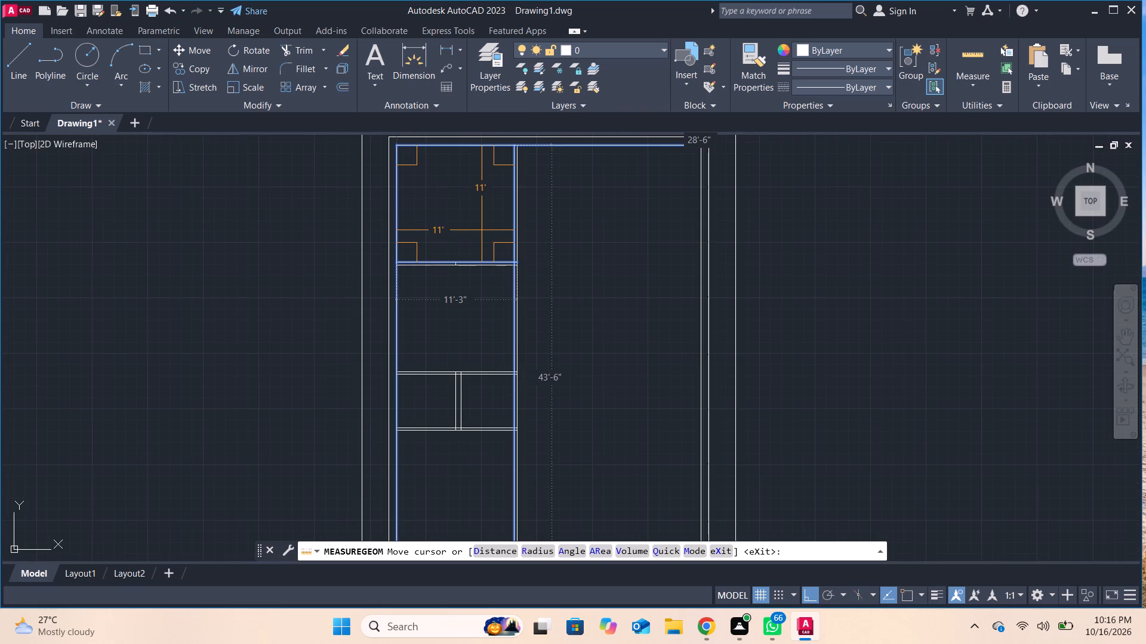
{"action": "middle_click_drag", "start_coordinate": [482, 230], "coordinate": [469, 324]}
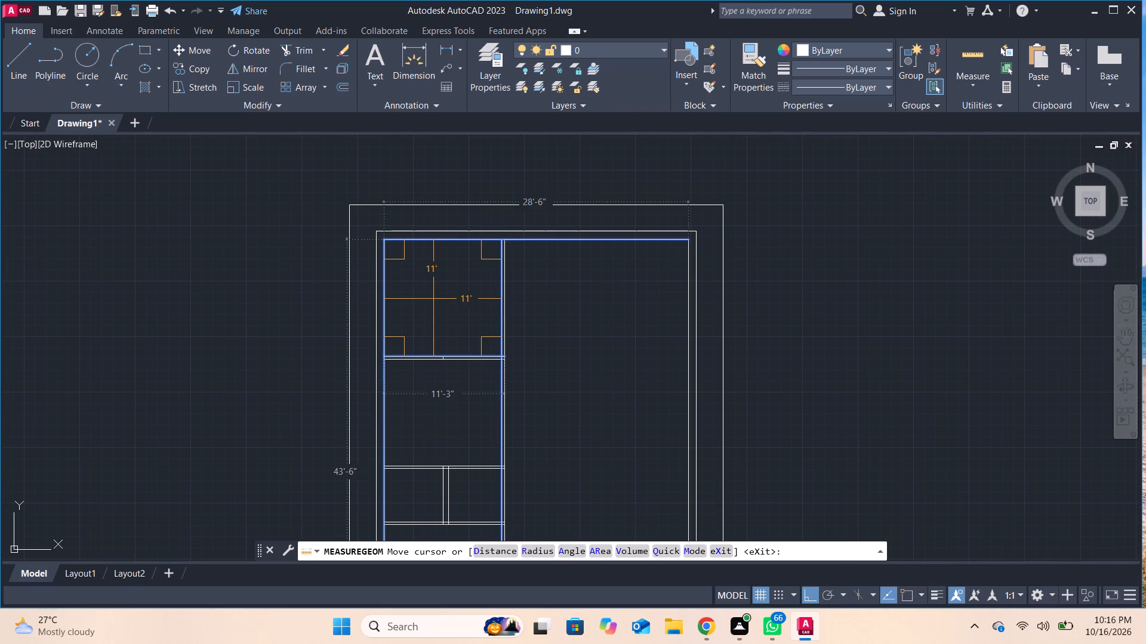
{"action": "middle_click_drag", "start_coordinate": [424, 435], "coordinate": [427, 348]}
{"action": "middle_click_drag", "start_coordinate": [448, 458], "coordinate": [443, 339]}
{"action": "middle_click_drag", "start_coordinate": [446, 496], "coordinate": [439, 445]}
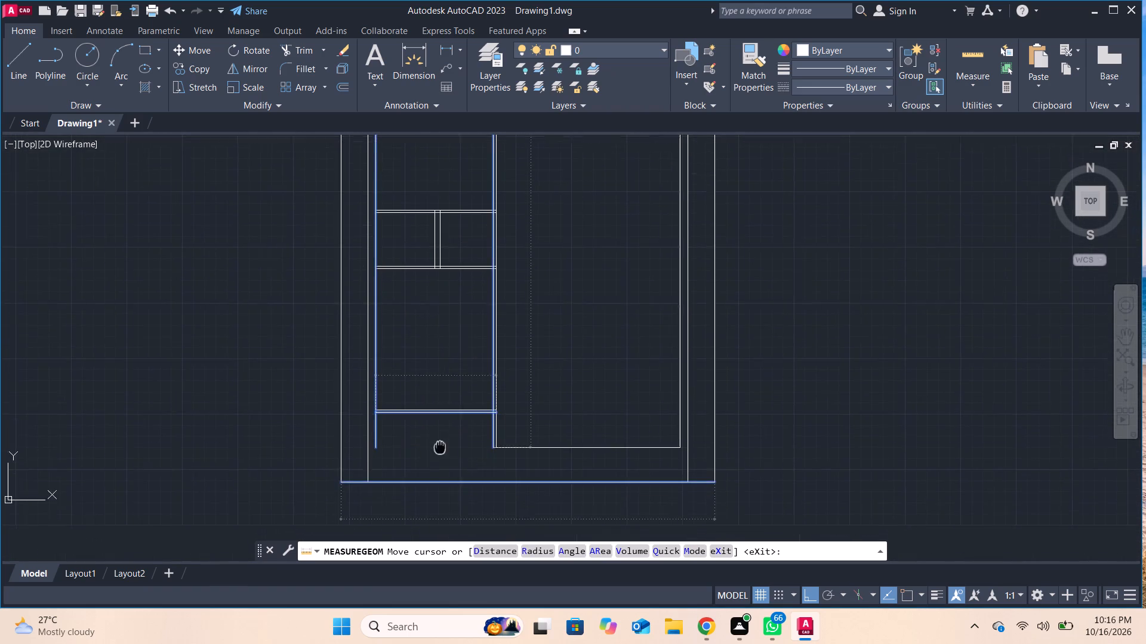
{"action": "scroll", "coordinate": [439, 436], "scroll_direction": "up", "scroll_amount": 3}
{"action": "scroll", "coordinate": [439, 436], "scroll_direction": "down", "scroll_amount": 2}
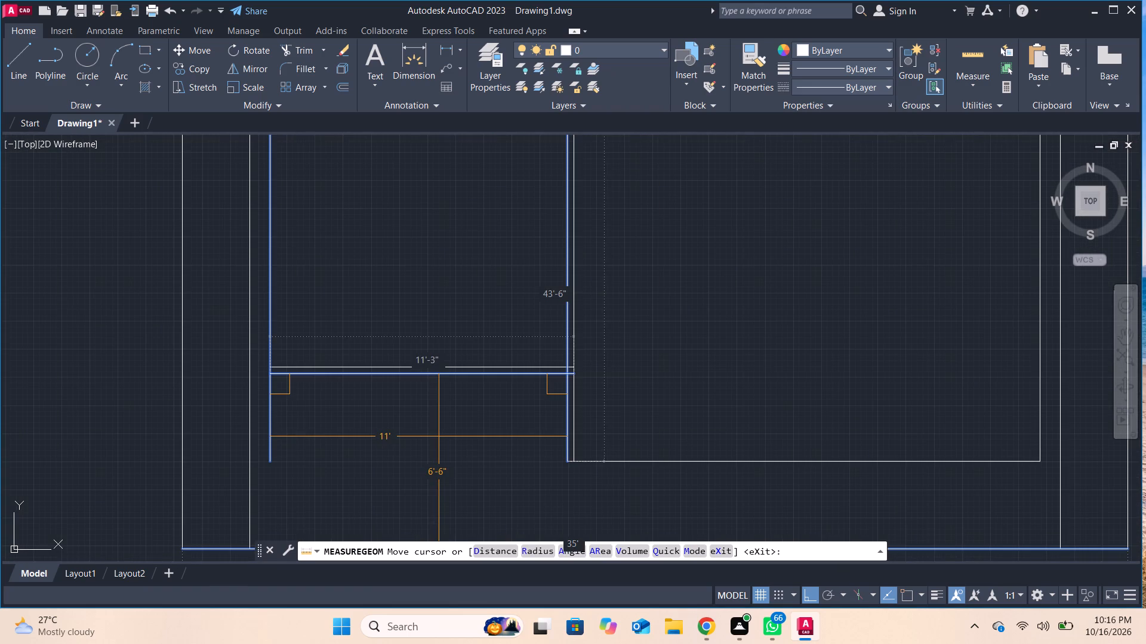
{"action": "key", "text": "Escape"}
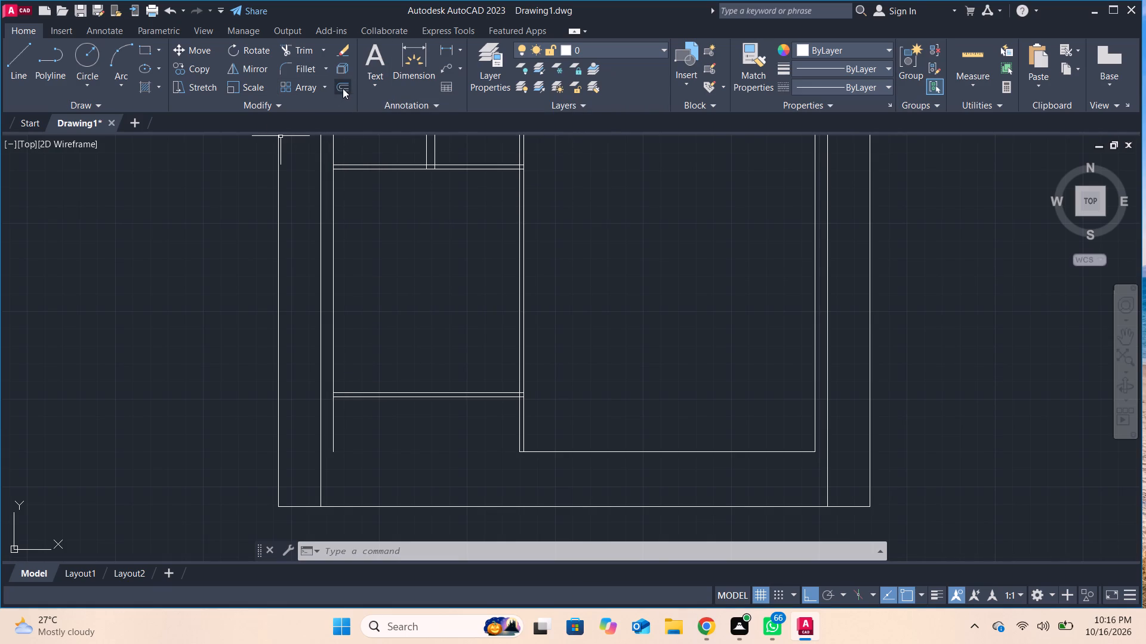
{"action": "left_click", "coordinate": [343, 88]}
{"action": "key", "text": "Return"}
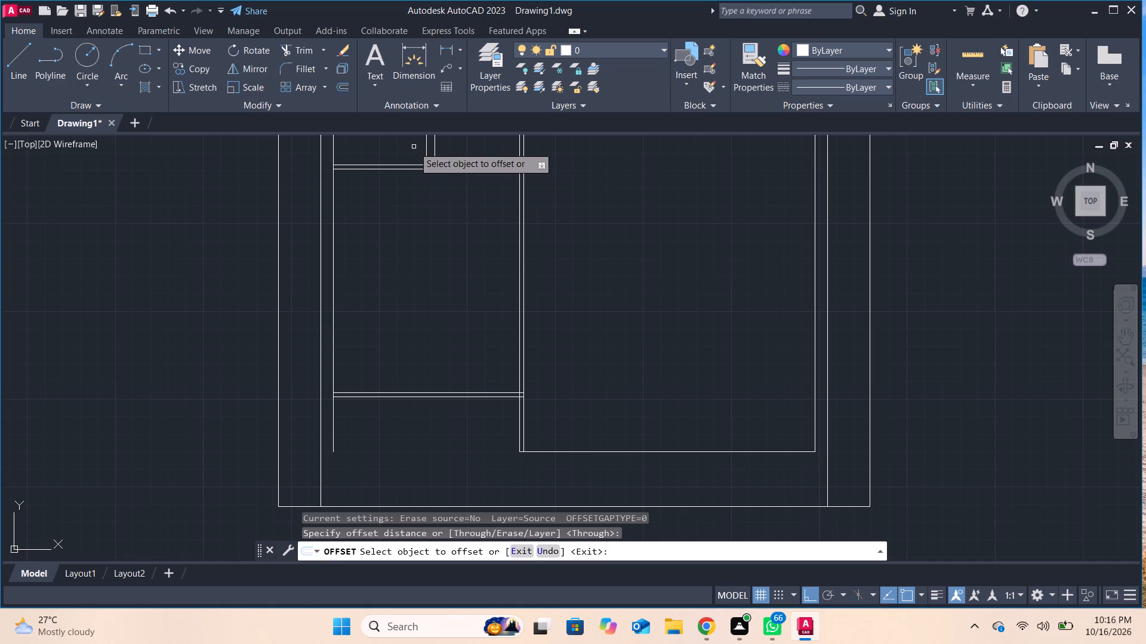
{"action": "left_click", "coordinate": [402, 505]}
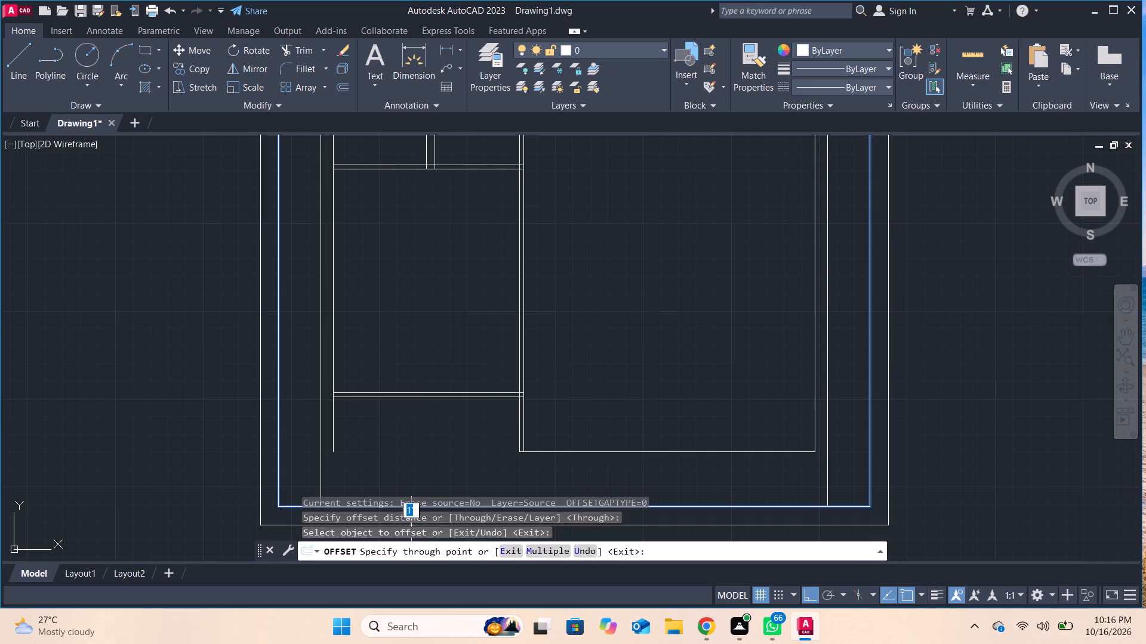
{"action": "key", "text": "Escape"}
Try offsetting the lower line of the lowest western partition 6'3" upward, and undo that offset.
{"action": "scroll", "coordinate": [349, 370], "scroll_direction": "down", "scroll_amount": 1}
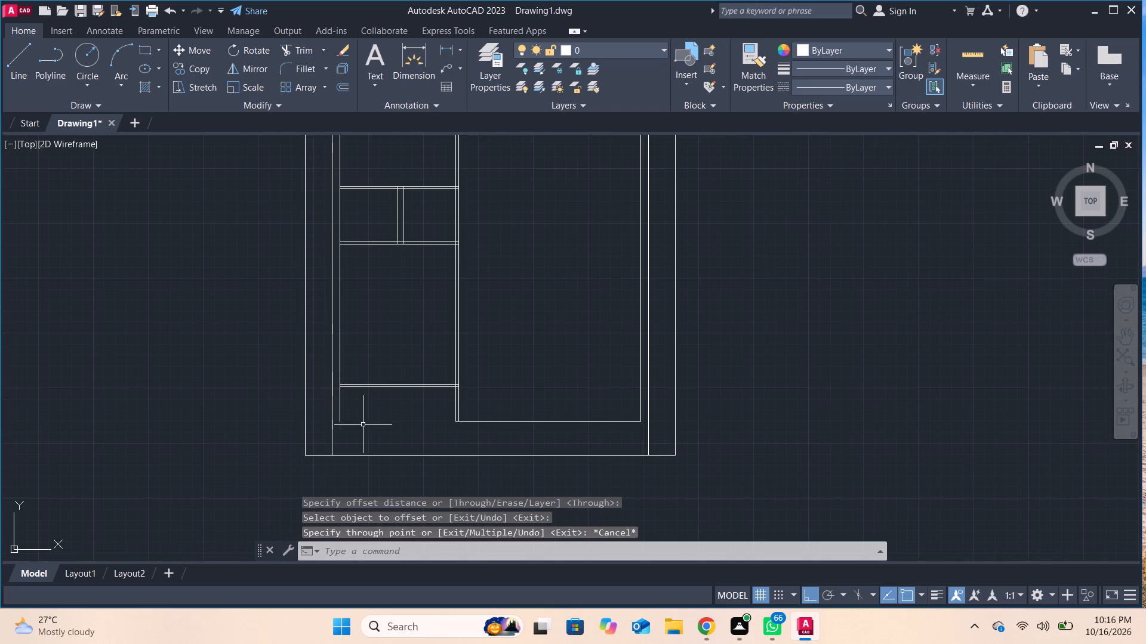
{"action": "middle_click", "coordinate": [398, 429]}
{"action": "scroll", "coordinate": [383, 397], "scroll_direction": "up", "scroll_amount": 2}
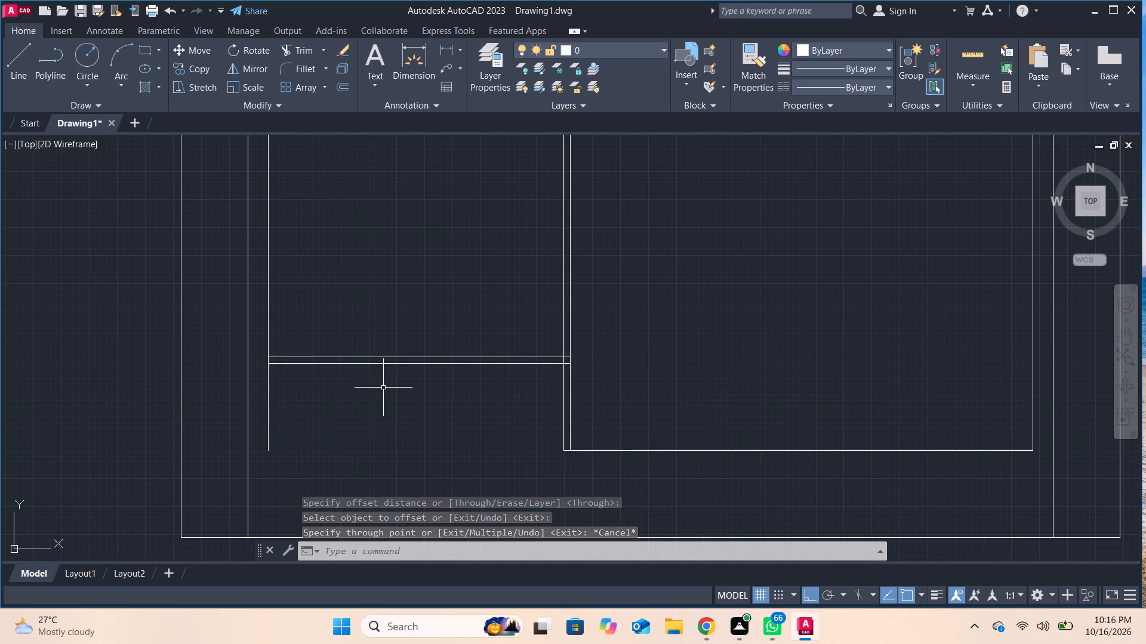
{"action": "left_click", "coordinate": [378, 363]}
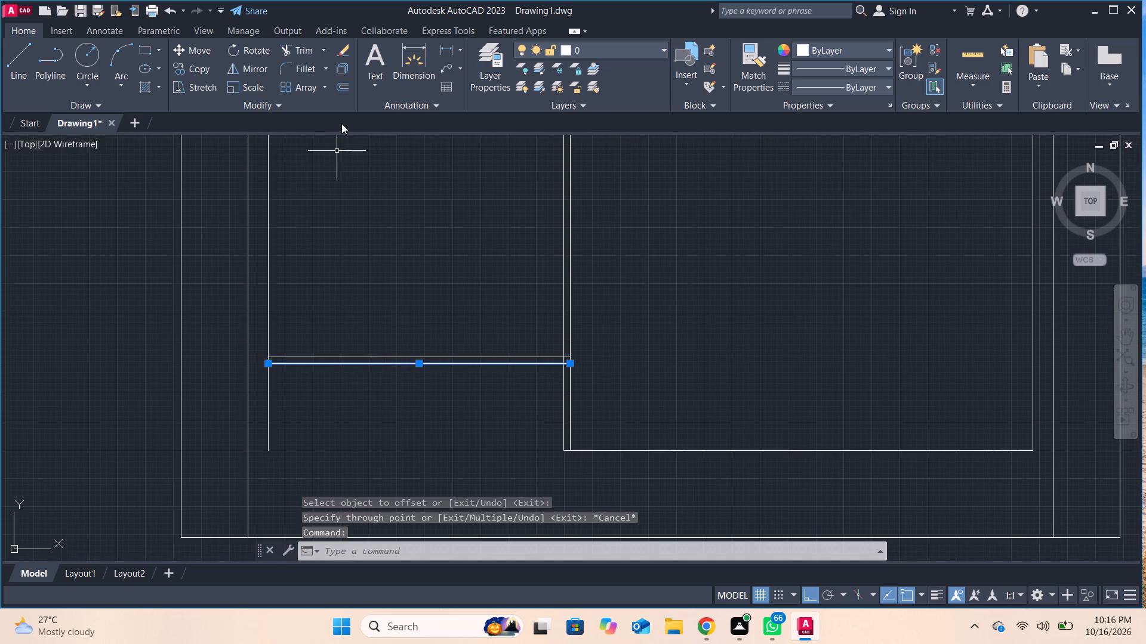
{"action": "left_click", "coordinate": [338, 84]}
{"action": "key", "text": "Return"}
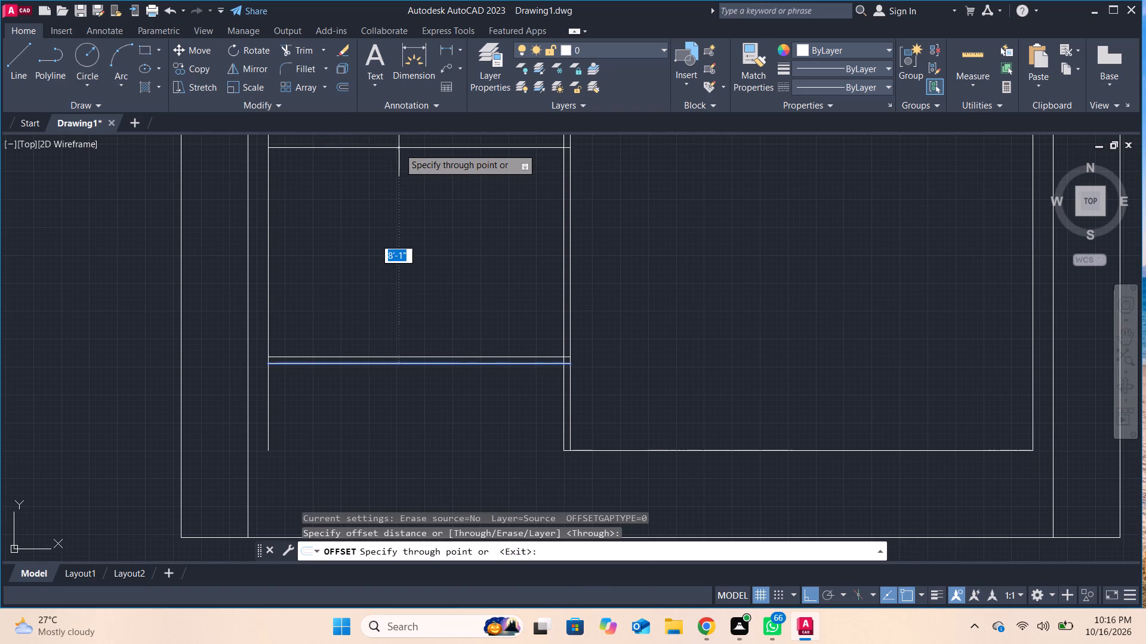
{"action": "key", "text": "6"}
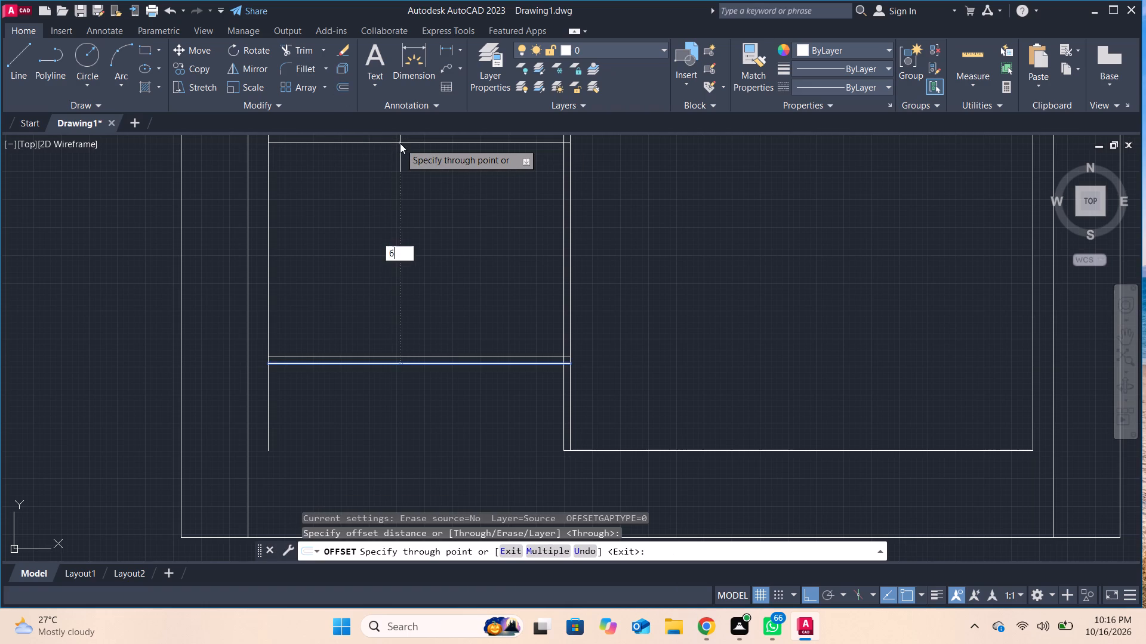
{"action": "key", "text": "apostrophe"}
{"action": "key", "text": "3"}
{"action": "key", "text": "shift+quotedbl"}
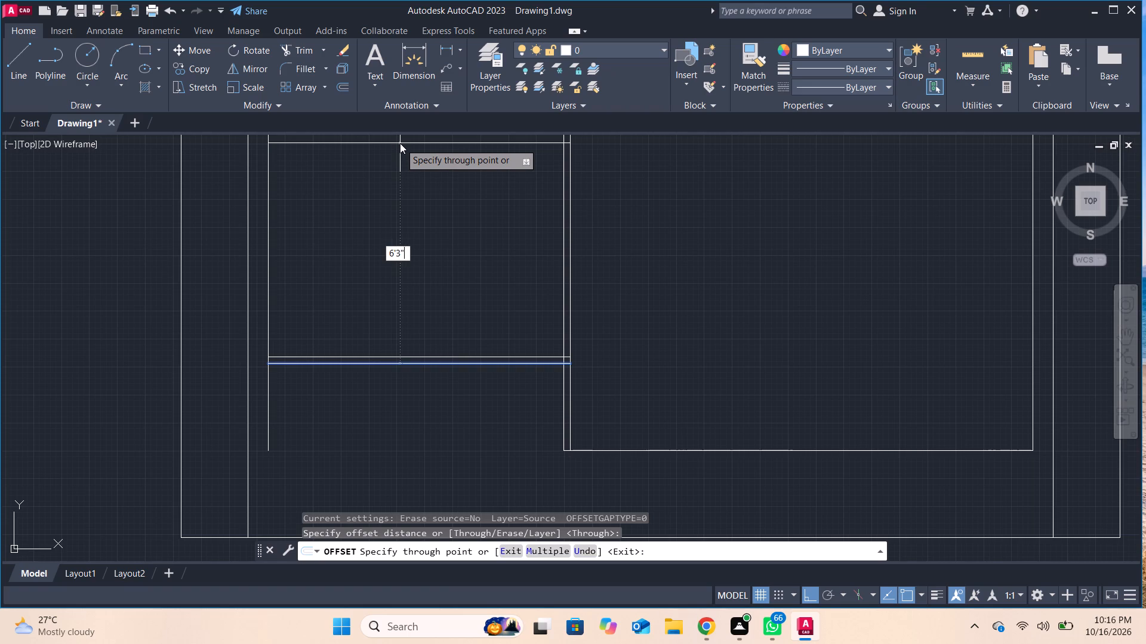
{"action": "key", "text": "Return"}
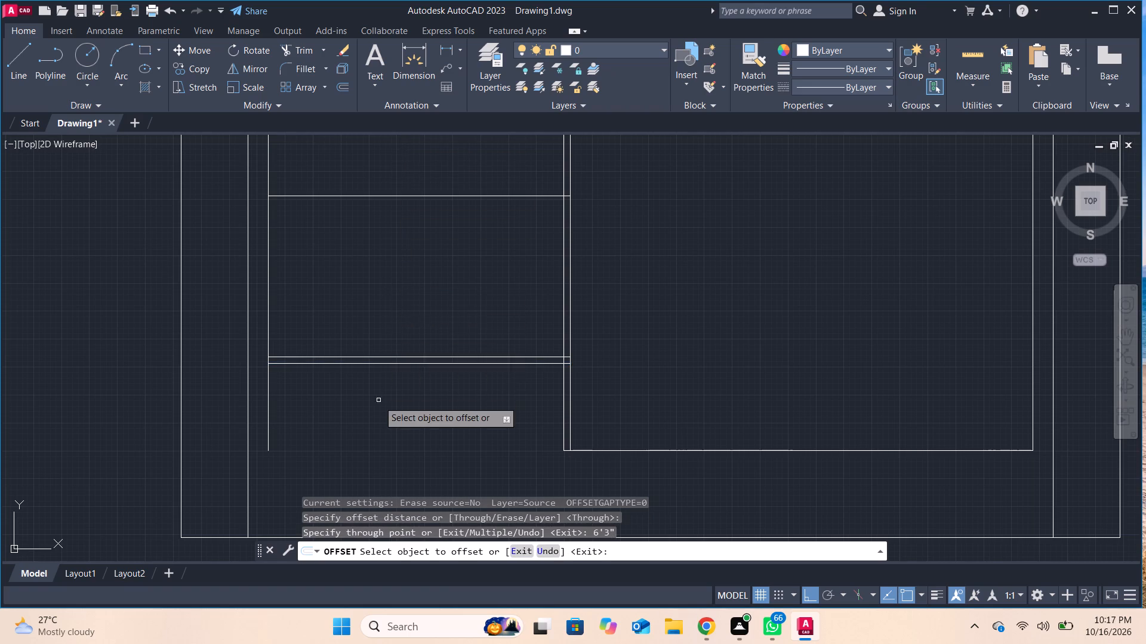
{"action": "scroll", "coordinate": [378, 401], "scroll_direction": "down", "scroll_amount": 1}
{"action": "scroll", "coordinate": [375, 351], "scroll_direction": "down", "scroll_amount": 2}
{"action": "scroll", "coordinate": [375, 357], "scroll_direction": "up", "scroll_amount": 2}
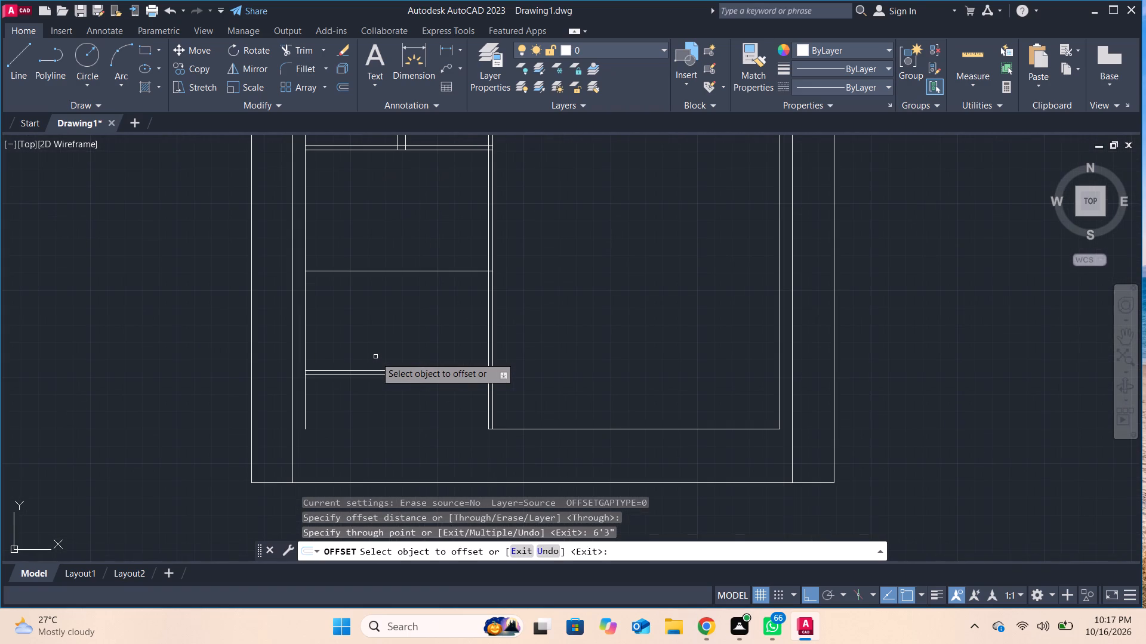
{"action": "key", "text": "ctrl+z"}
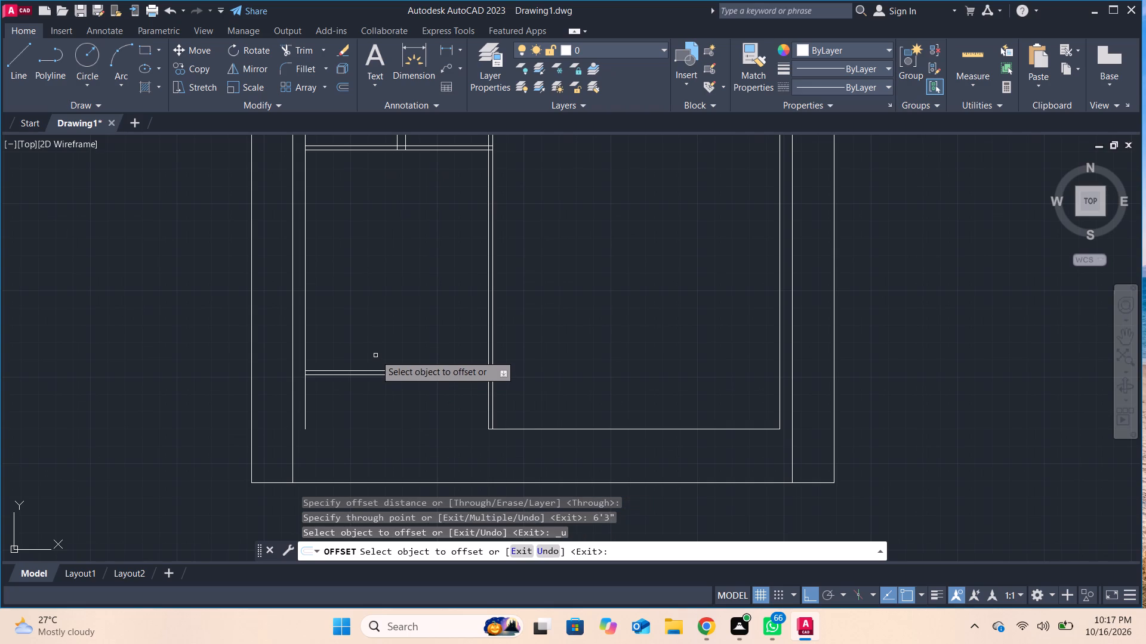
Offset the lower line of the lowest western partition 6'3" downward, toward the bottom of the outline.
{"action": "scroll", "coordinate": [376, 355], "scroll_direction": "down", "scroll_amount": 1}
{"action": "scroll", "coordinate": [391, 379], "scroll_direction": "up", "scroll_amount": 2}
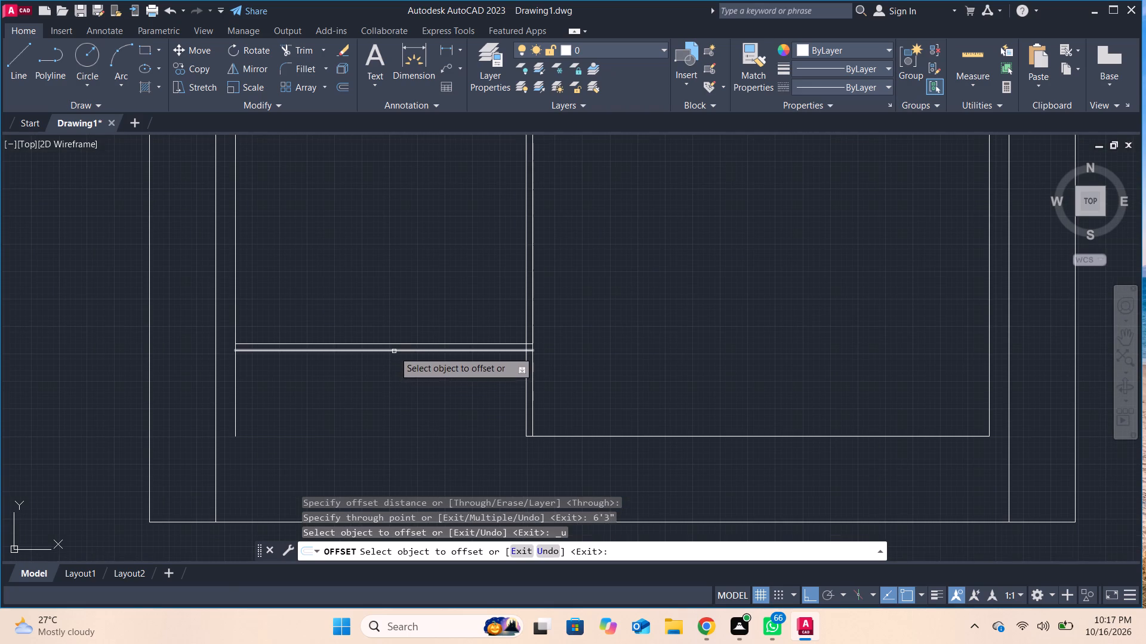
{"action": "left_click", "coordinate": [394, 351]}
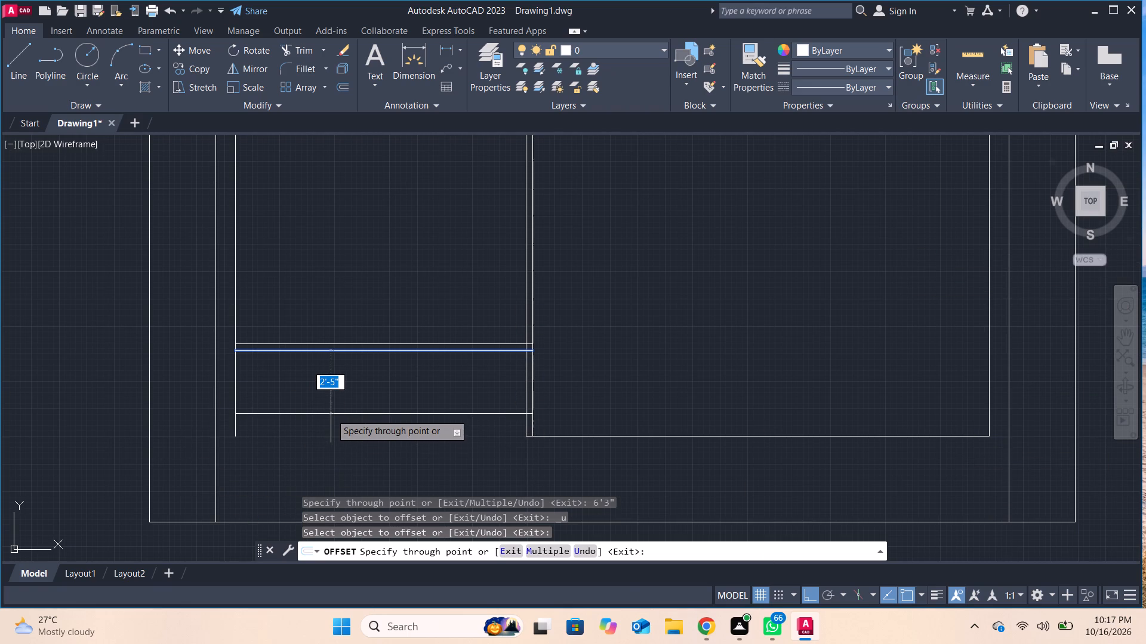
{"action": "type", "text": "6'"}
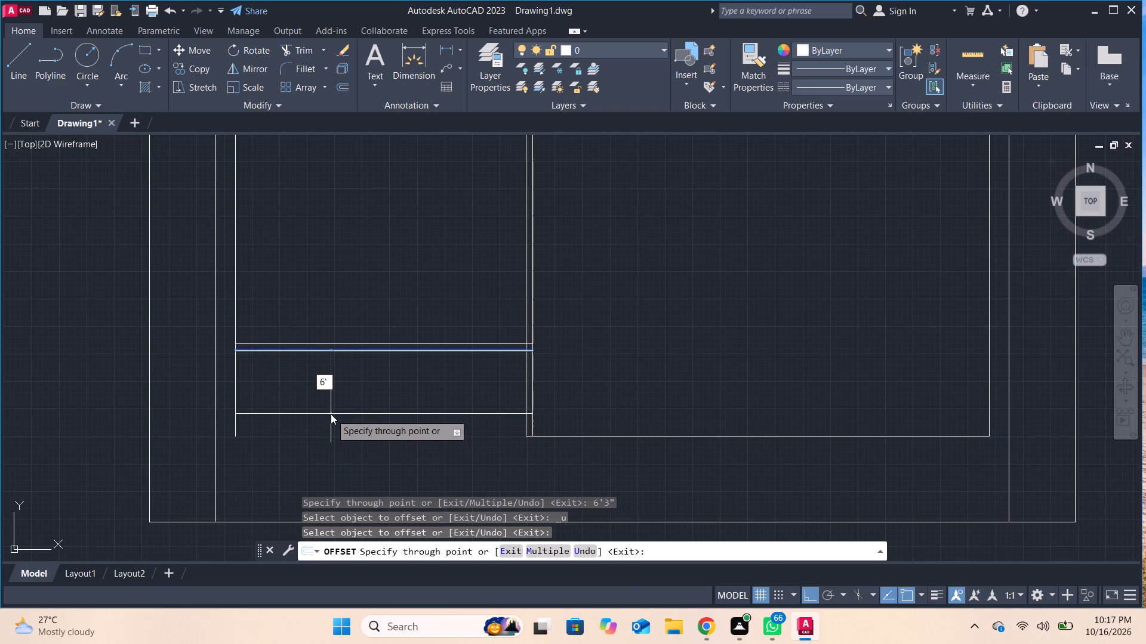
{"action": "key", "text": "shift+quotedbl"}
{"action": "key", "text": "BackSpace"}
{"action": "type", "text": "3\""}
{"action": "key", "text": "Return"}
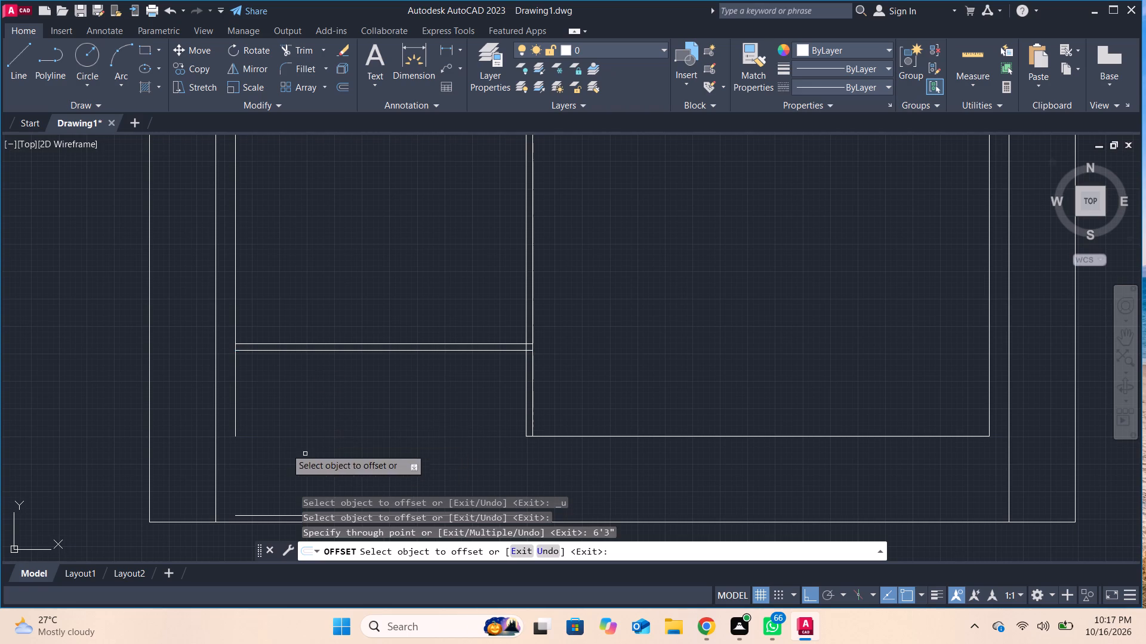
Draw a vertical line from the lower end of the western rooms' west wall line to the west end of the new bottom line.
{"action": "middle_click_drag", "start_coordinate": [267, 444], "coordinate": [288, 293]}
{"action": "scroll", "coordinate": [267, 444], "scroll_direction": "up", "scroll_amount": 1}
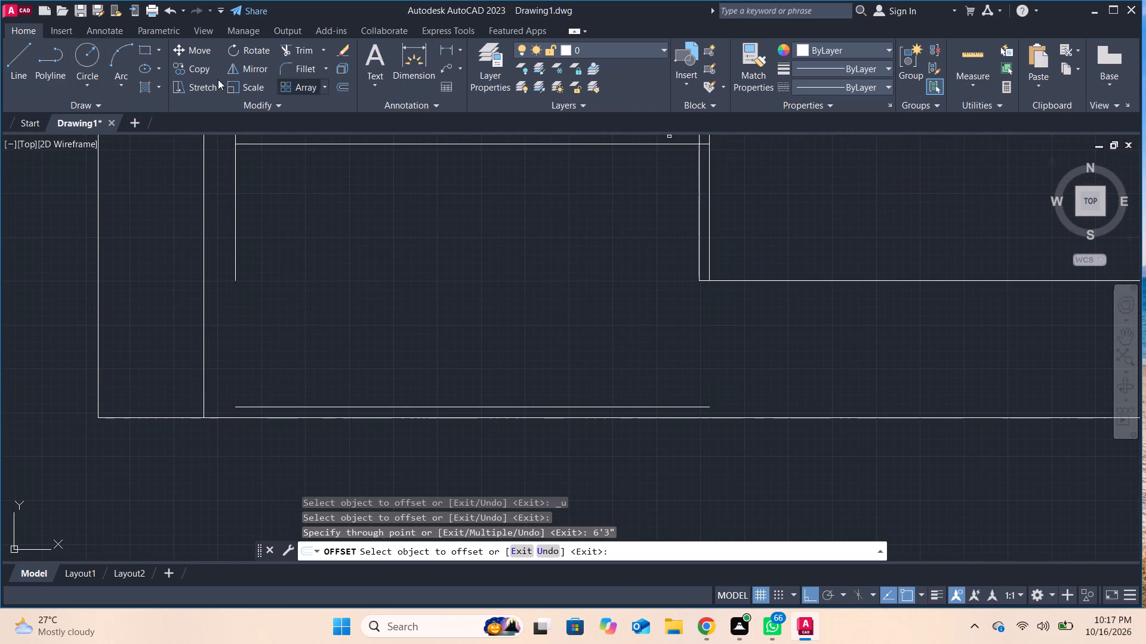
{"action": "left_click", "coordinate": [32, 61]}
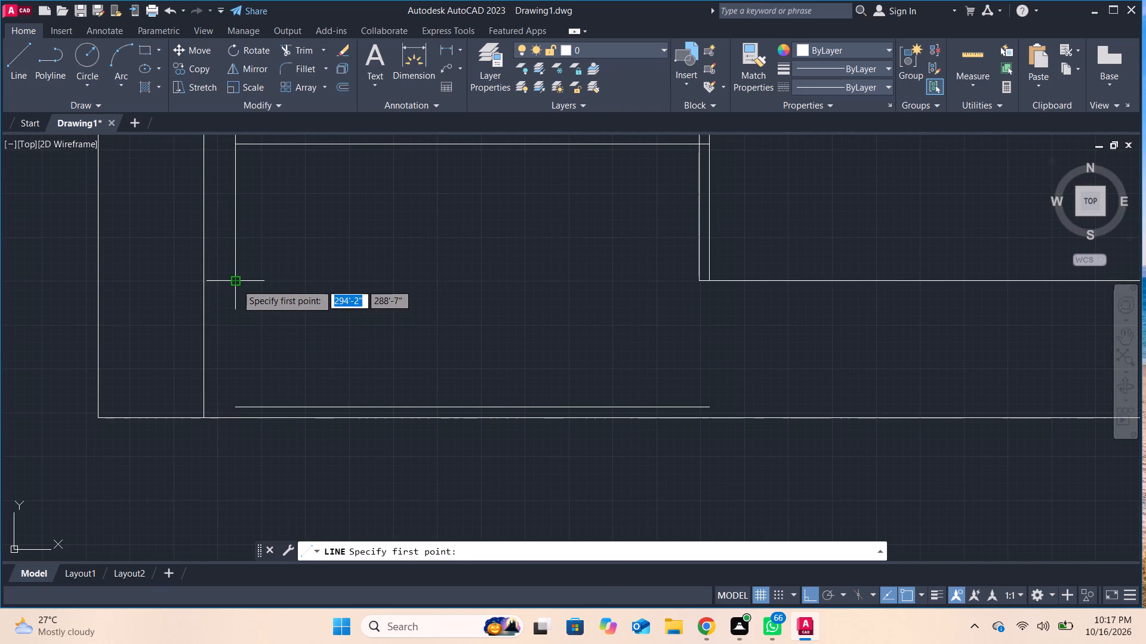
{"action": "left_click", "coordinate": [236, 283]}
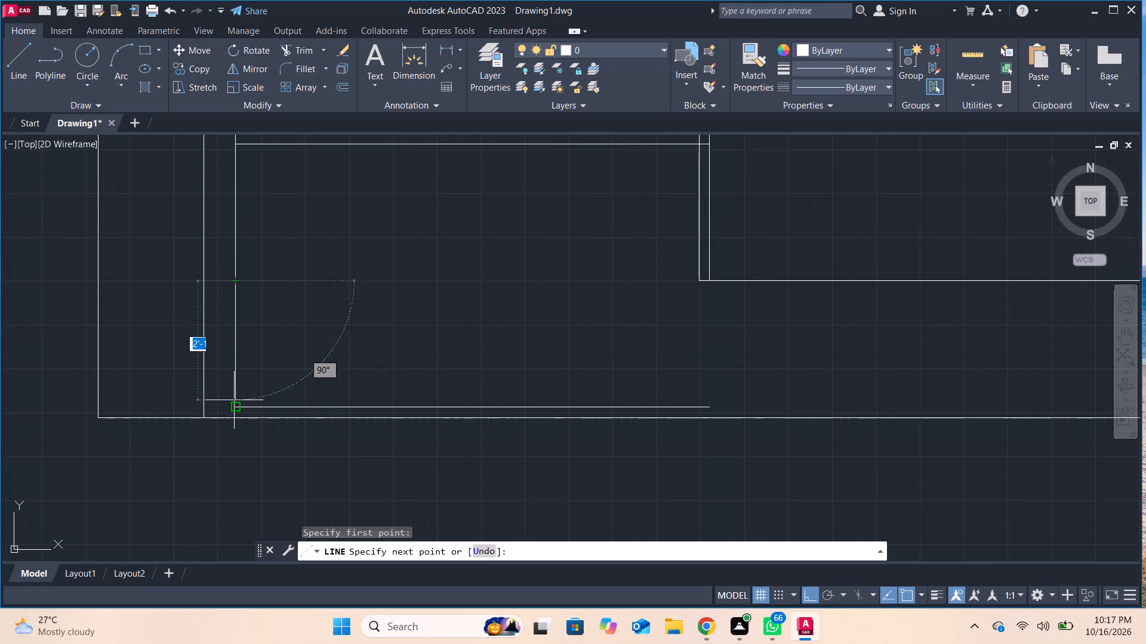
{"action": "left_click", "coordinate": [234, 404]}
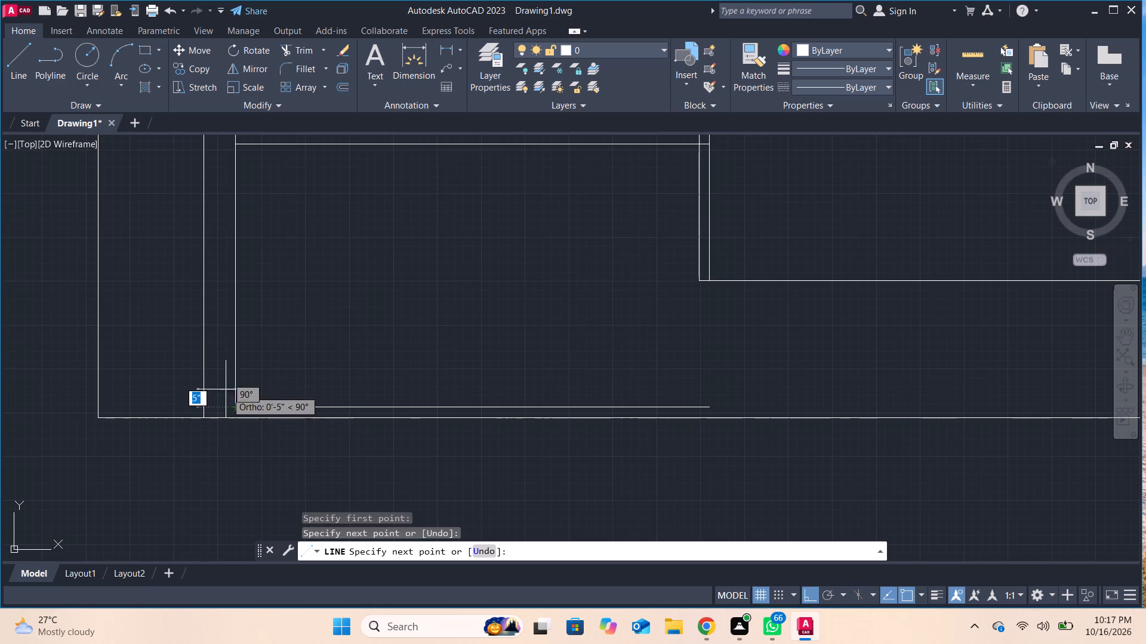
{"action": "key", "text": "Return"}
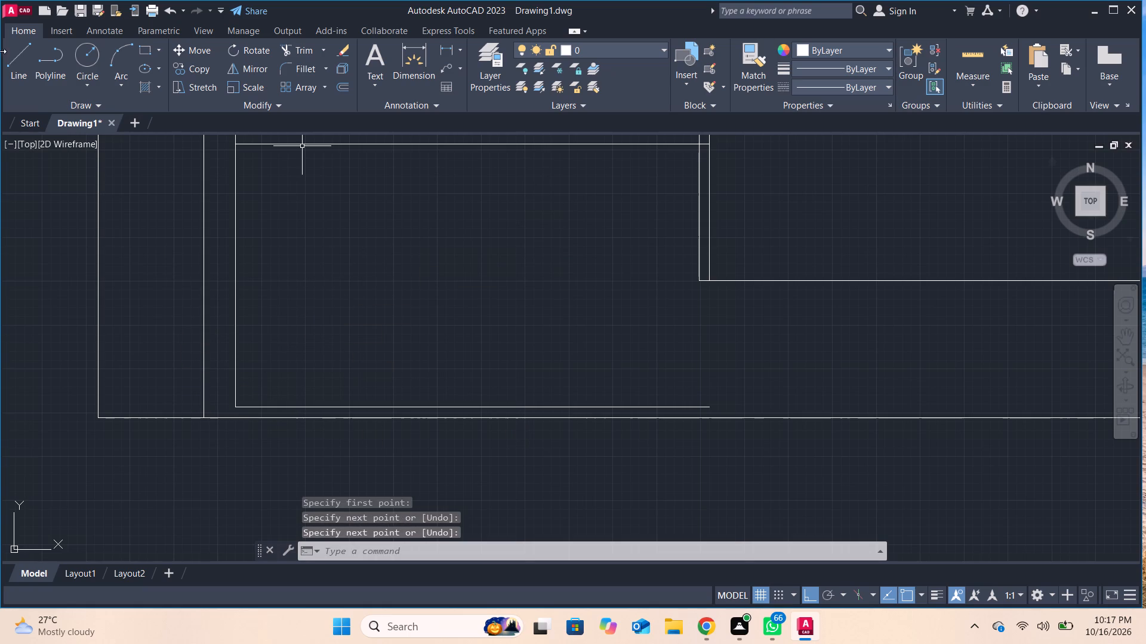
Offset the short vertical line at the bottom space's west side 3'7" eastward.
{"action": "left_click", "coordinate": [30, 48]}
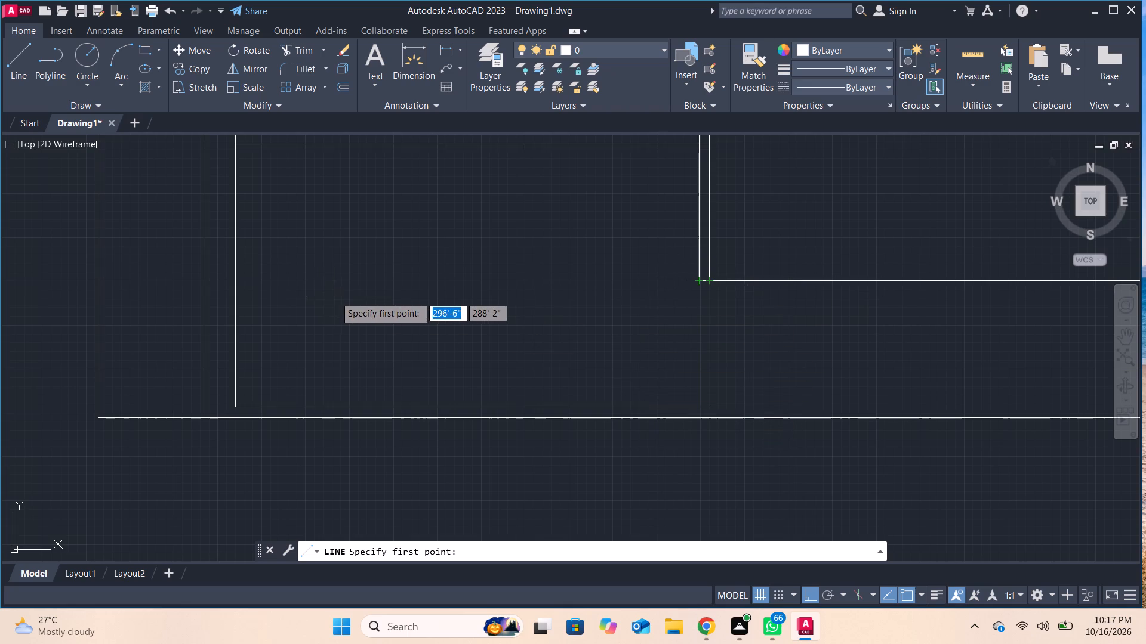
{"action": "left_click", "coordinate": [341, 89]}
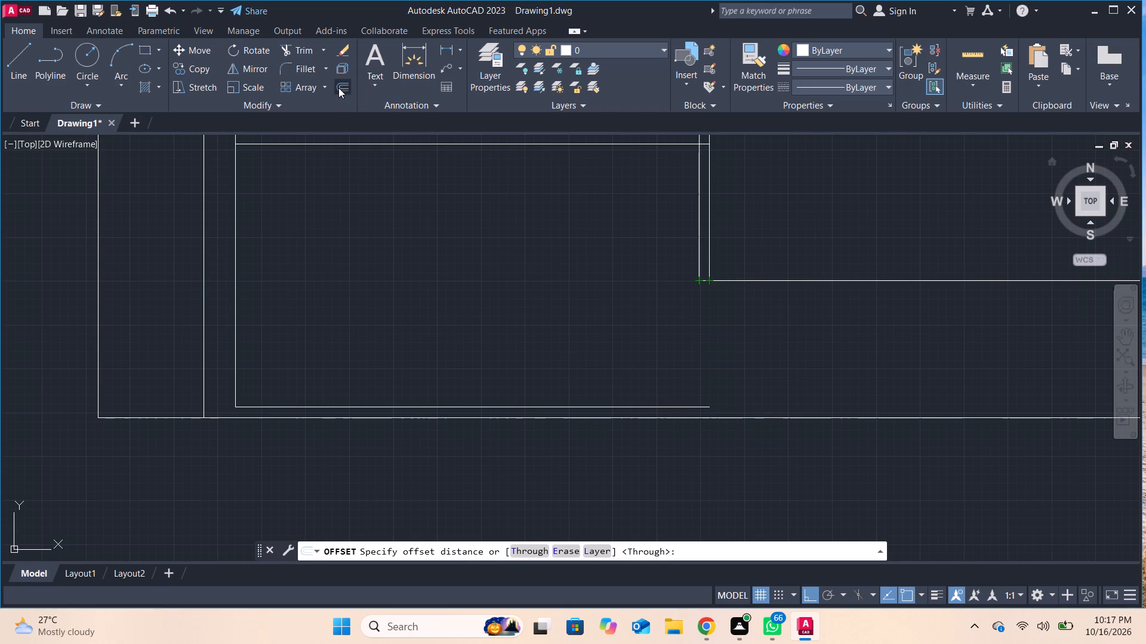
{"action": "key", "text": "Return"}
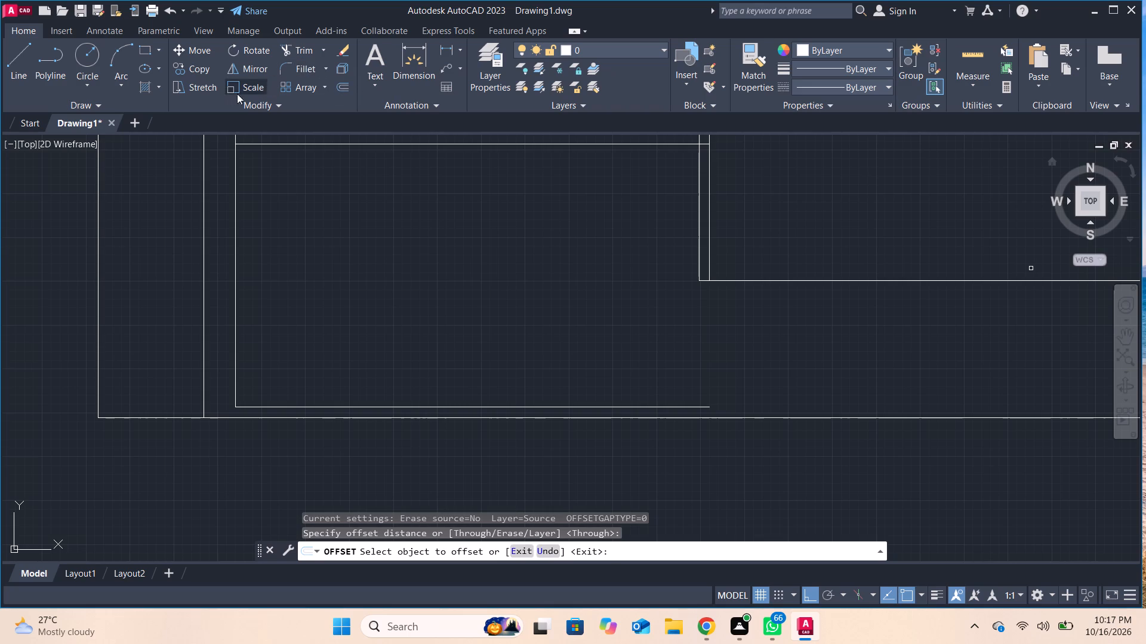
{"action": "left_click", "coordinate": [236, 288]}
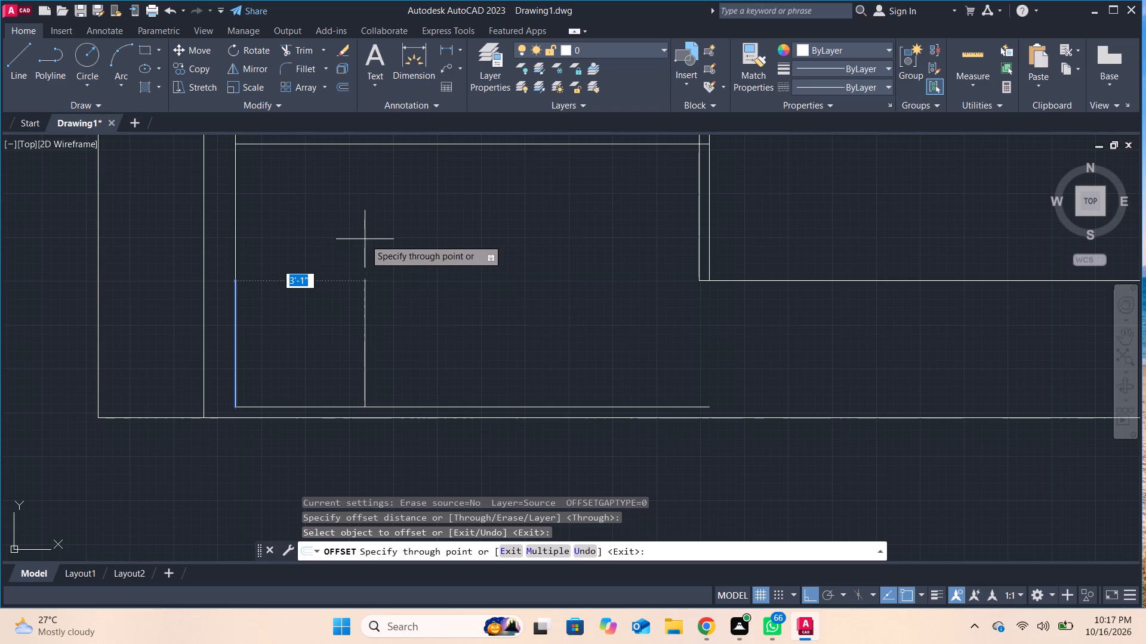
{"action": "type", "text": "3'"}
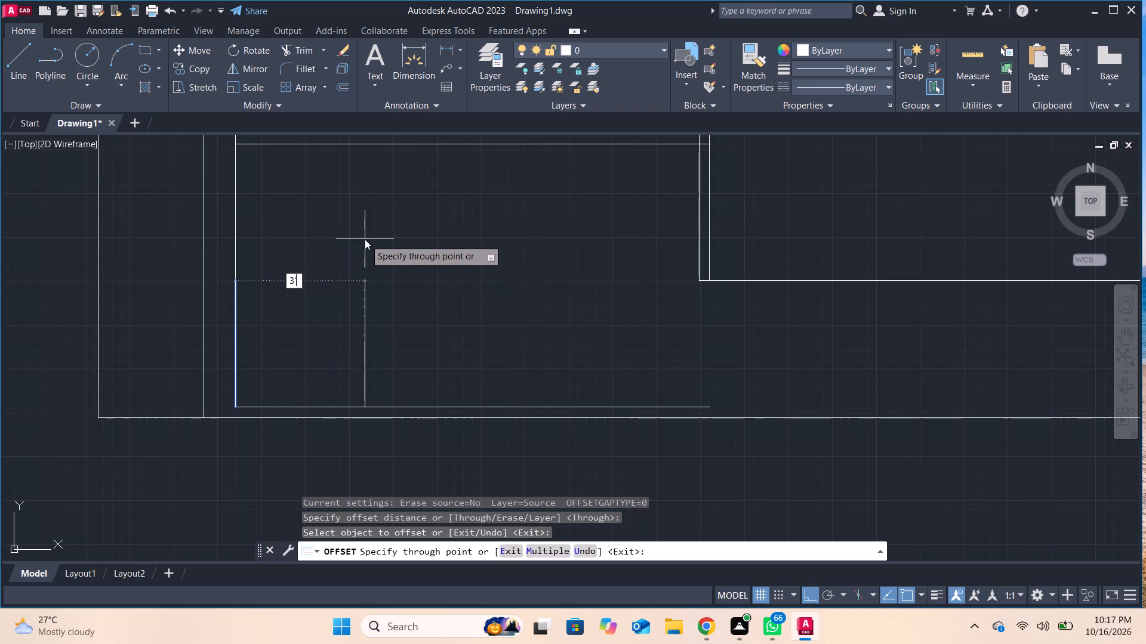
{"action": "key", "text": "7"}
{"action": "key", "text": "shift+quotedbl"}
{"action": "key", "text": "Return"}
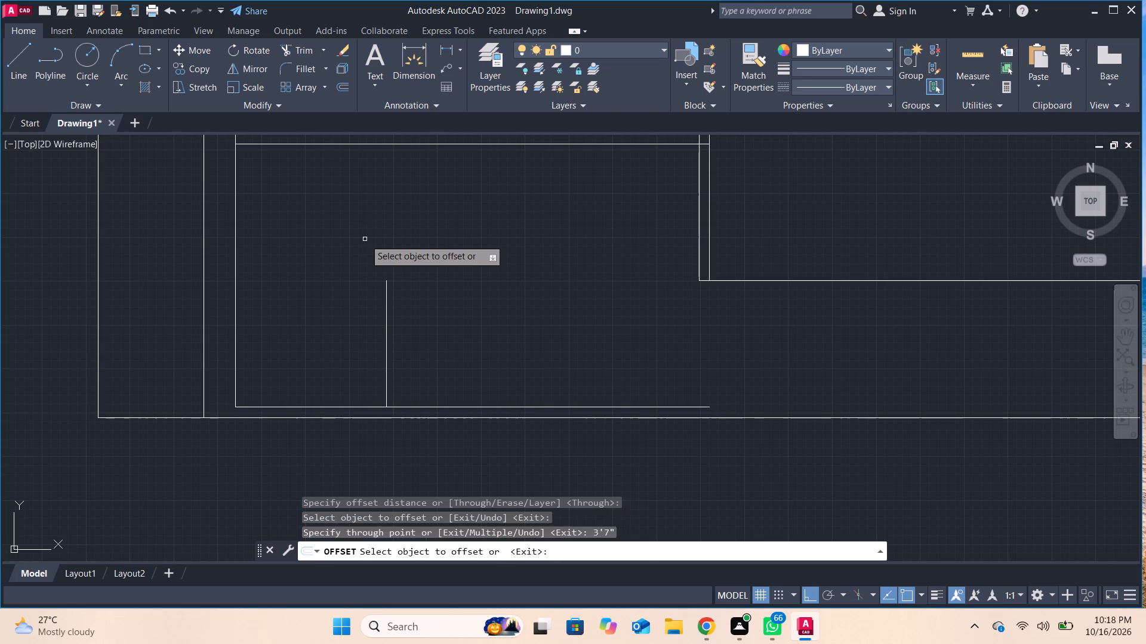
Draw a line from the top end of the offset vertical line up to the lower line of the lowest partition.
{"action": "scroll", "coordinate": [364, 237], "scroll_direction": "down", "scroll_amount": 1}
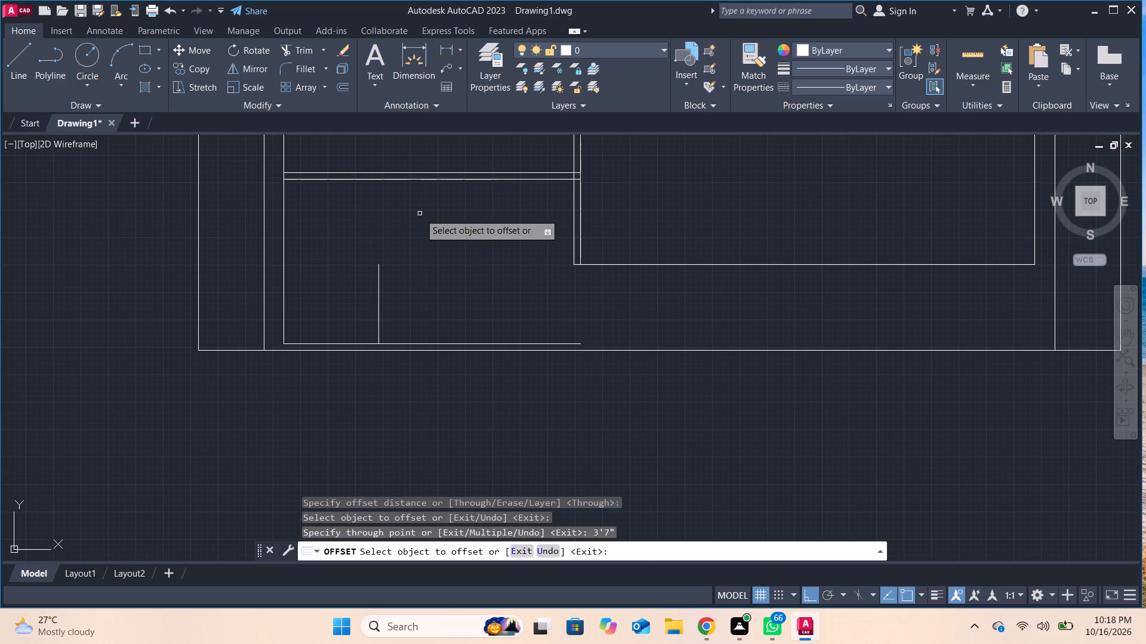
{"action": "middle_click_drag", "start_coordinate": [419, 213], "coordinate": [420, 282]}
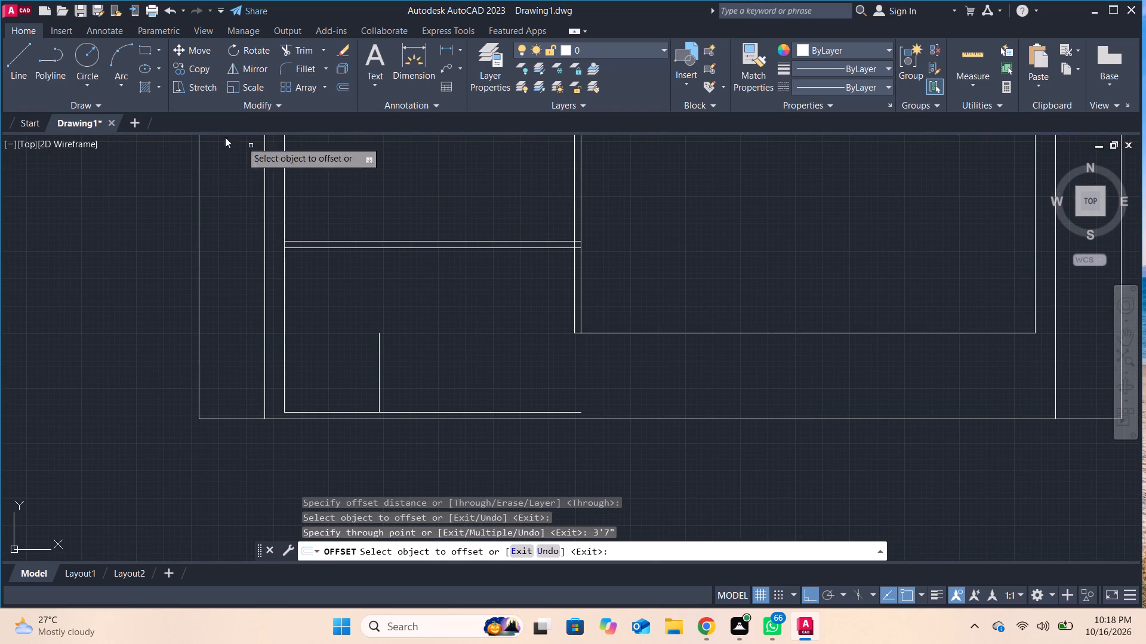
{"action": "left_click", "coordinate": [11, 51]}
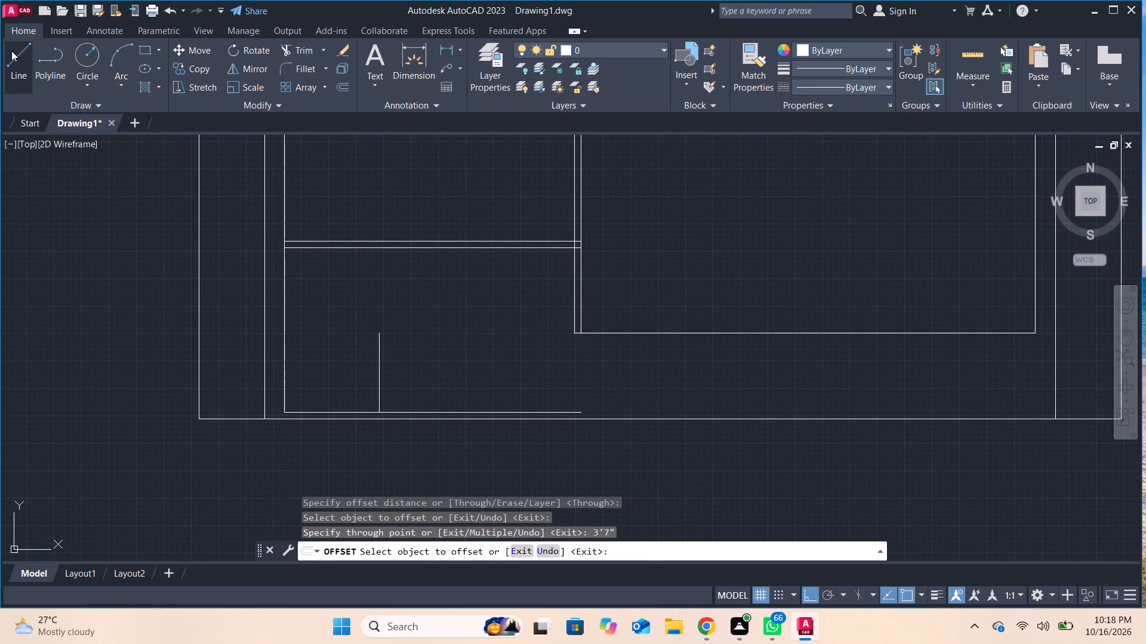
{"action": "left_click", "coordinate": [378, 329]}
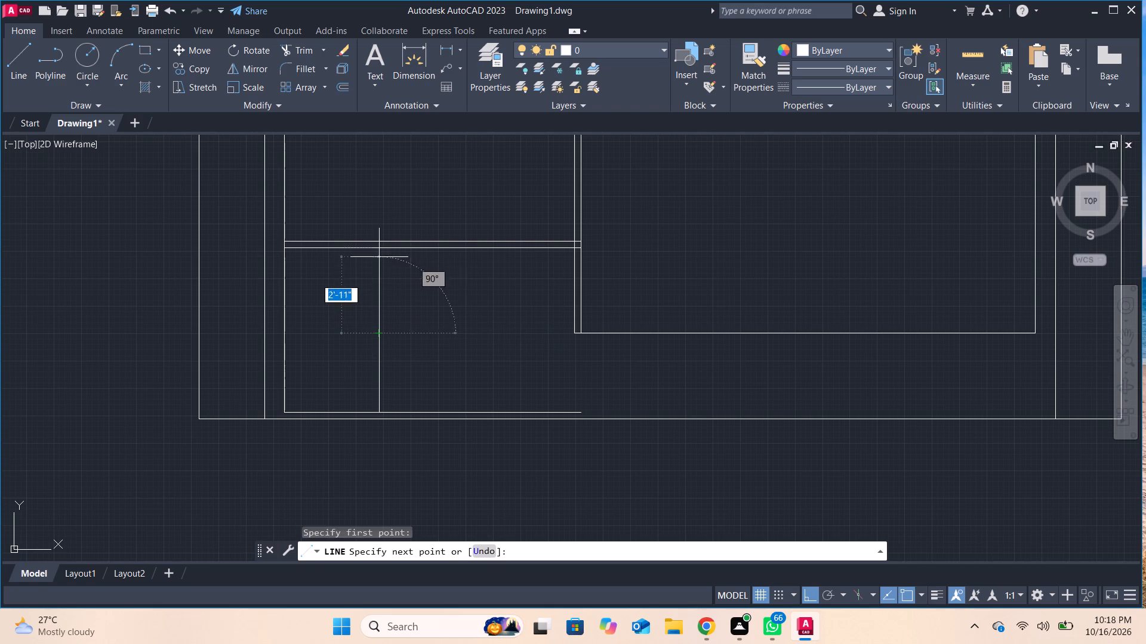
{"action": "left_click", "coordinate": [383, 246]}
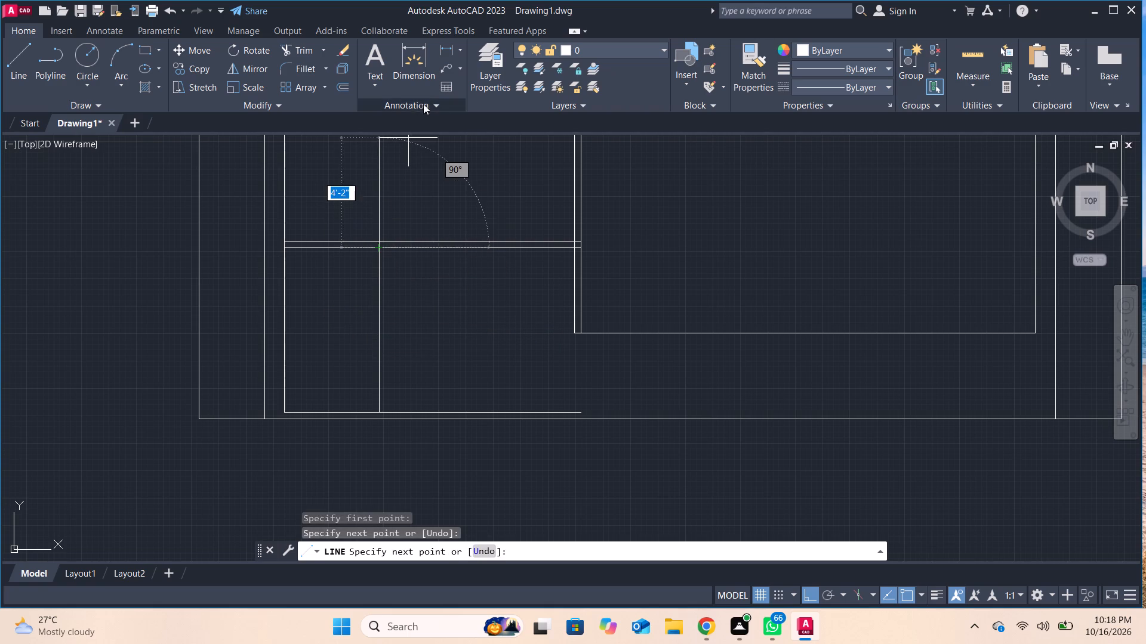
Extend the bottom space's lower line eastward to the outer line of the east wall.
{"action": "key", "text": "Escape"}
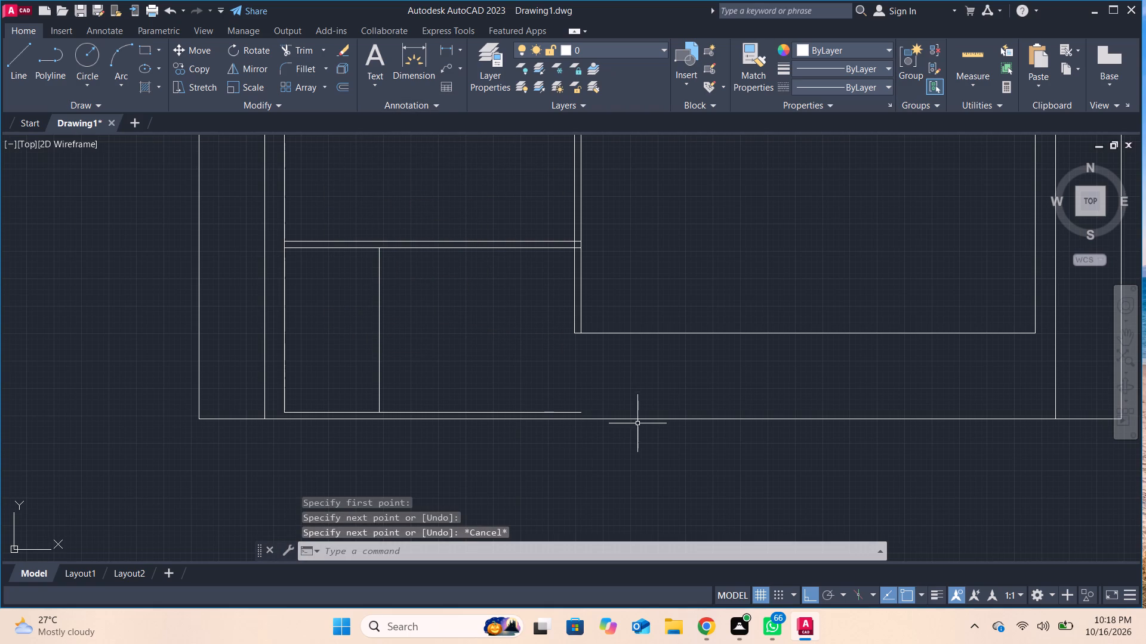
{"action": "middle_click_drag", "start_coordinate": [566, 479], "coordinate": [483, 484]}
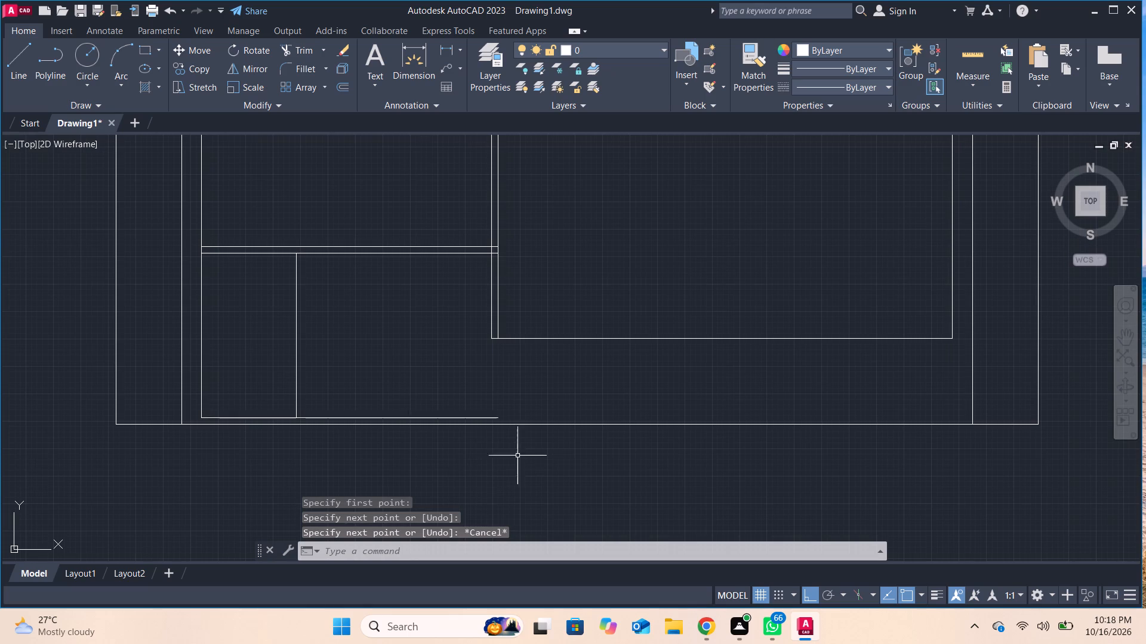
{"action": "key", "text": "e"}
{"action": "key", "text": "x"}
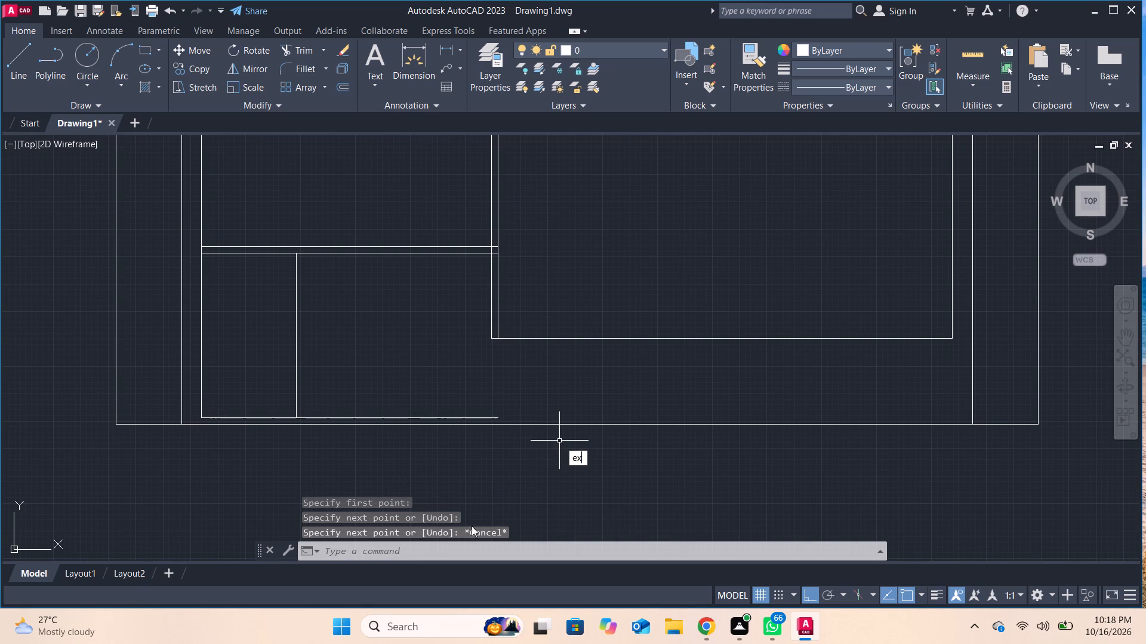
{"action": "left_click", "coordinate": [605, 476]}
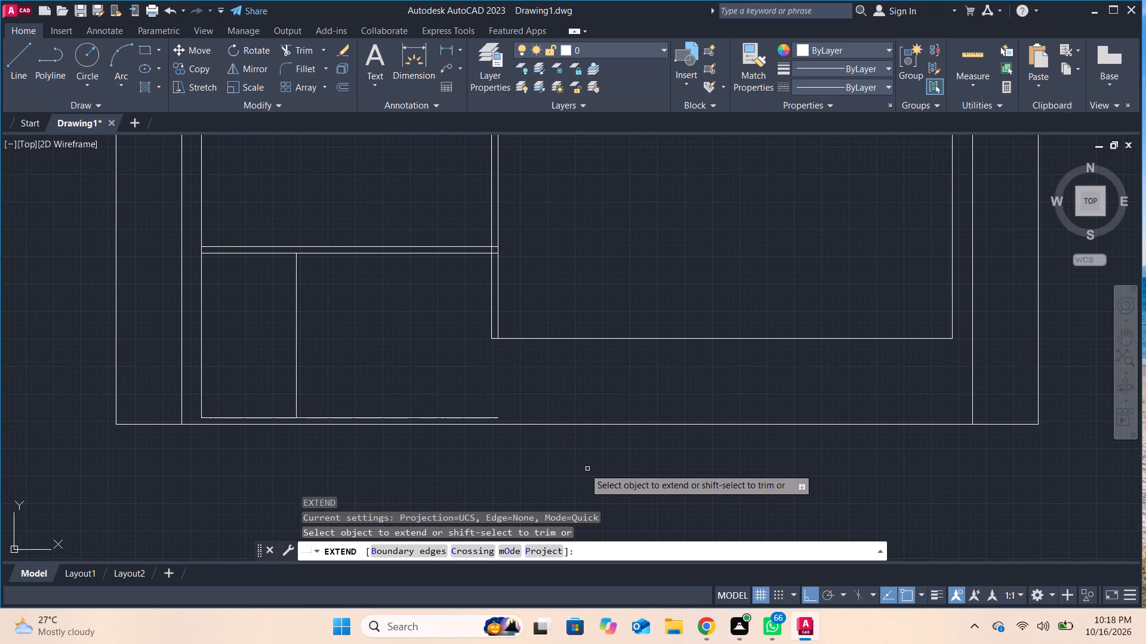
{"action": "left_click", "coordinate": [495, 419]}
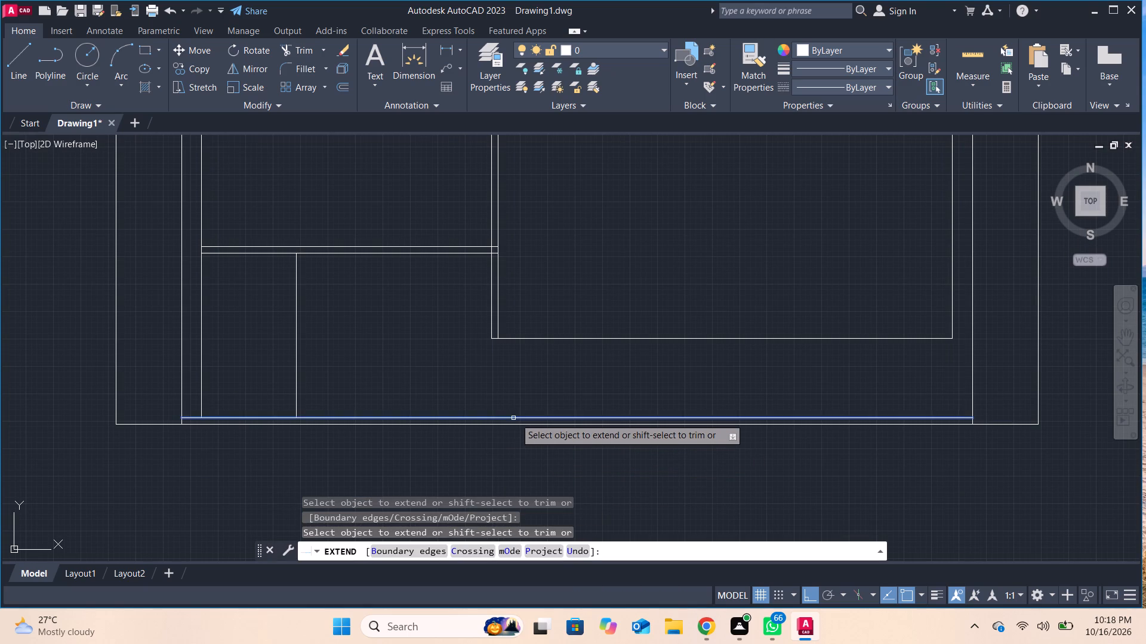
{"action": "key", "text": "Escape"}
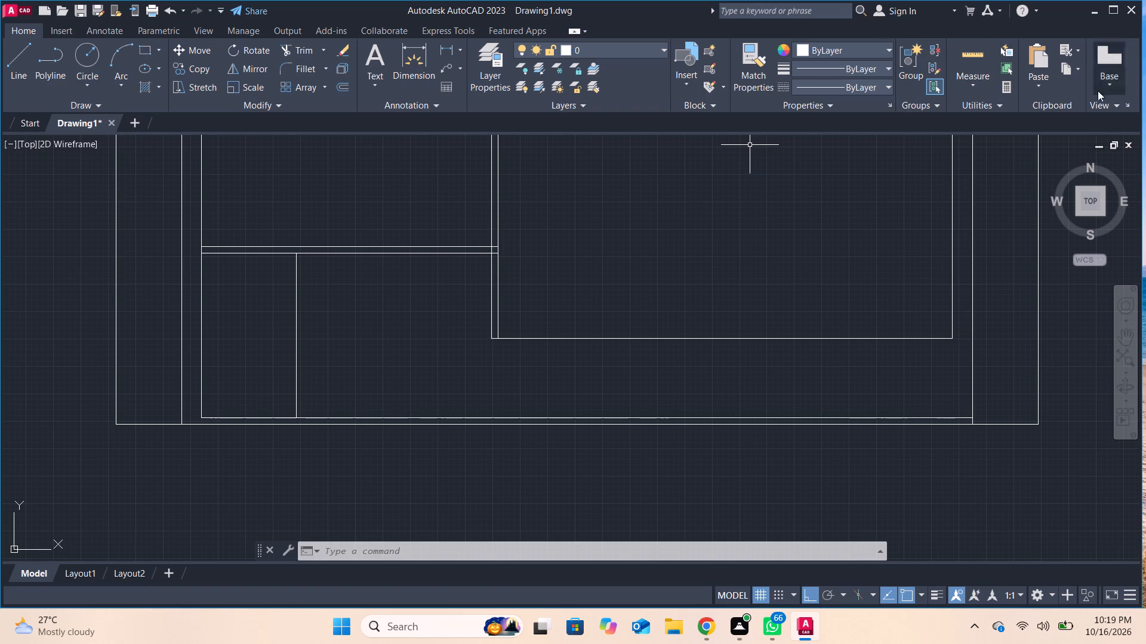
Offset both segments of the bottom space's vertical divider 3" eastward to give the divider its thickness.
{"action": "middle_click_drag", "start_coordinate": [707, 267], "coordinate": [707, 380]}
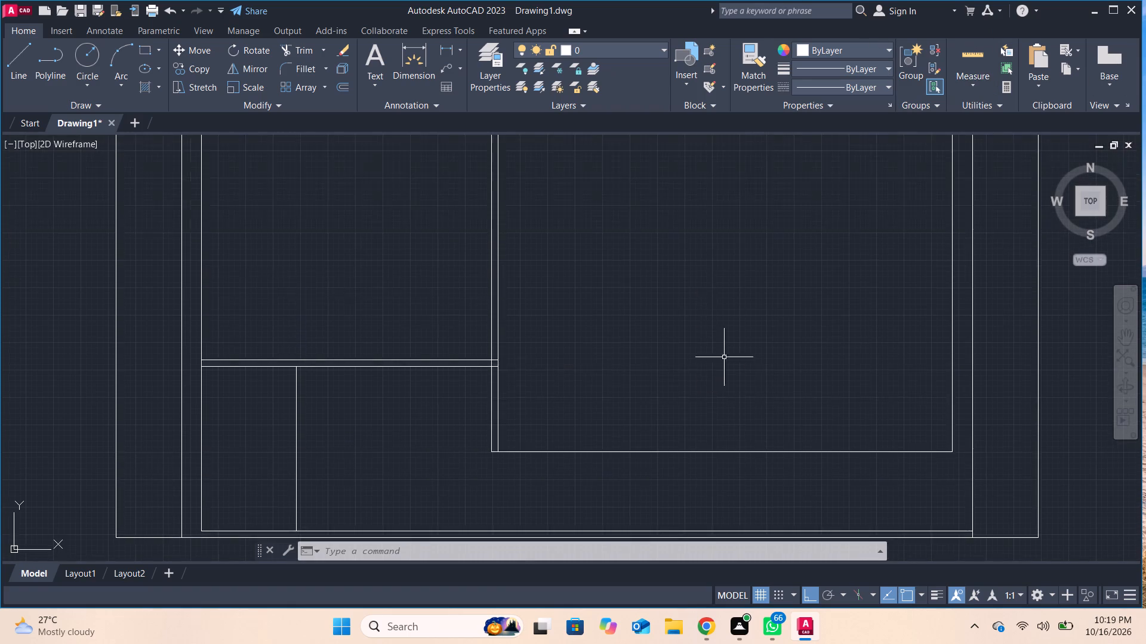
{"action": "scroll", "coordinate": [965, 266], "scroll_direction": "down", "scroll_amount": 1}
{"action": "middle_click_drag", "start_coordinate": [756, 275], "coordinate": [635, 280]}
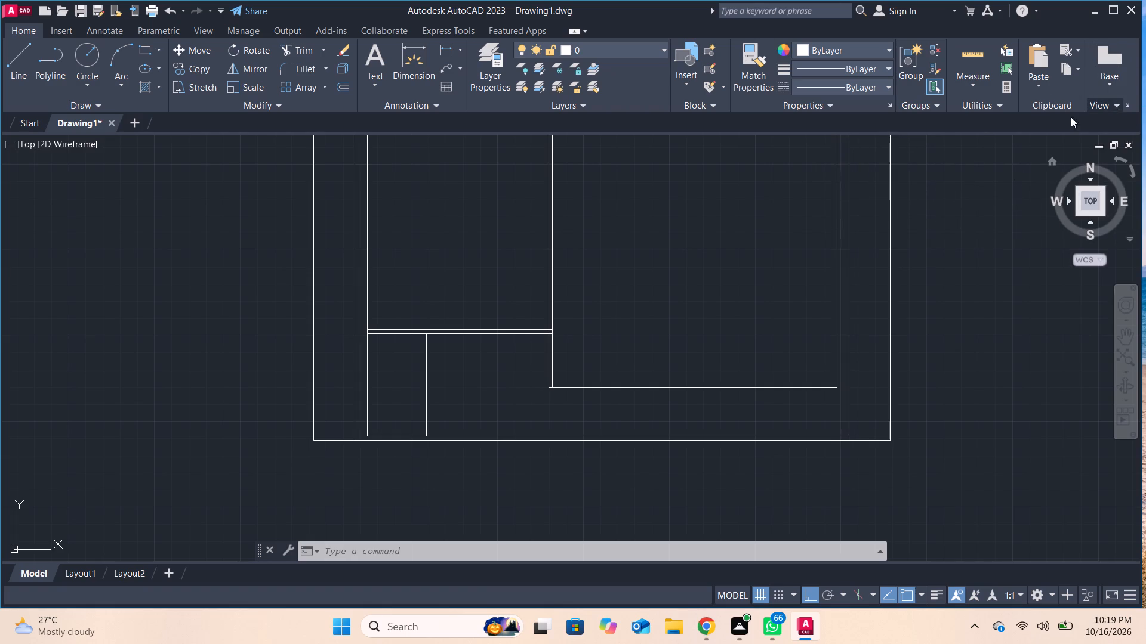
{"action": "middle_click_drag", "start_coordinate": [515, 388], "coordinate": [475, 374]}
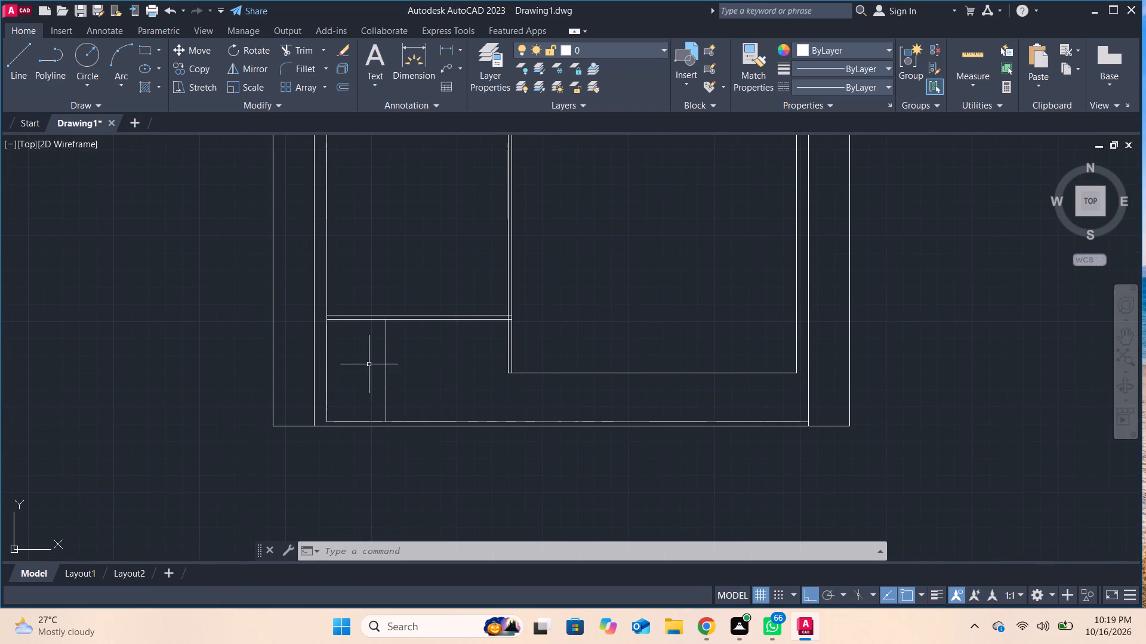
{"action": "scroll", "coordinate": [371, 363], "scroll_direction": "up", "scroll_amount": 3}
{"action": "scroll", "coordinate": [377, 345], "scroll_direction": "down", "scroll_amount": 2}
{"action": "middle_click_drag", "start_coordinate": [377, 345], "coordinate": [371, 336]}
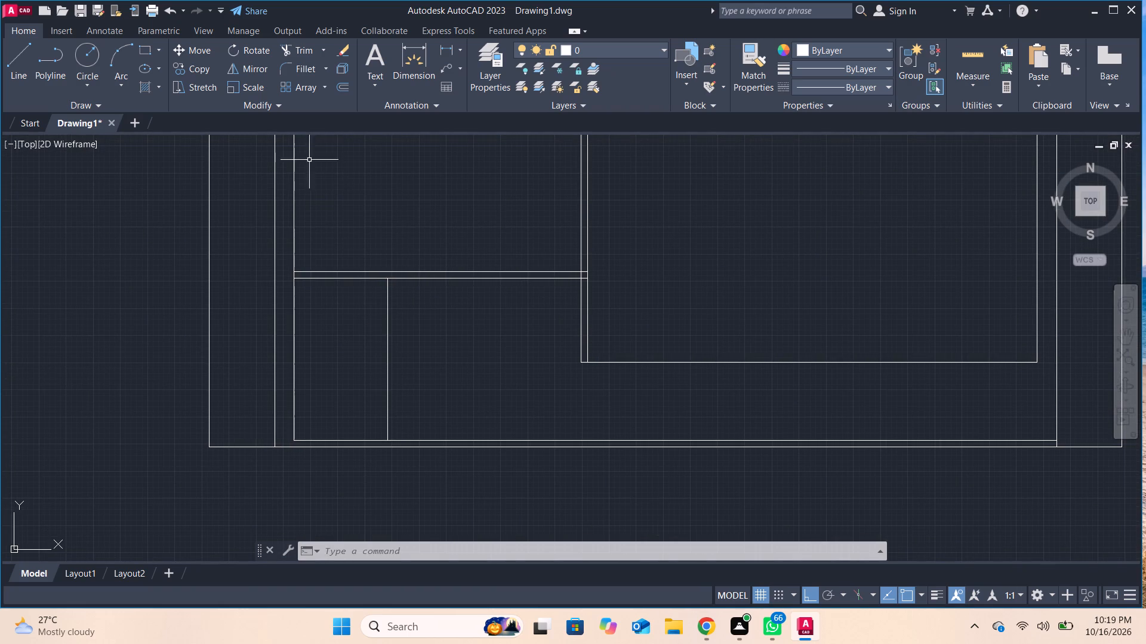
{"action": "left_click", "coordinate": [341, 86]}
{"action": "key", "text": "Return"}
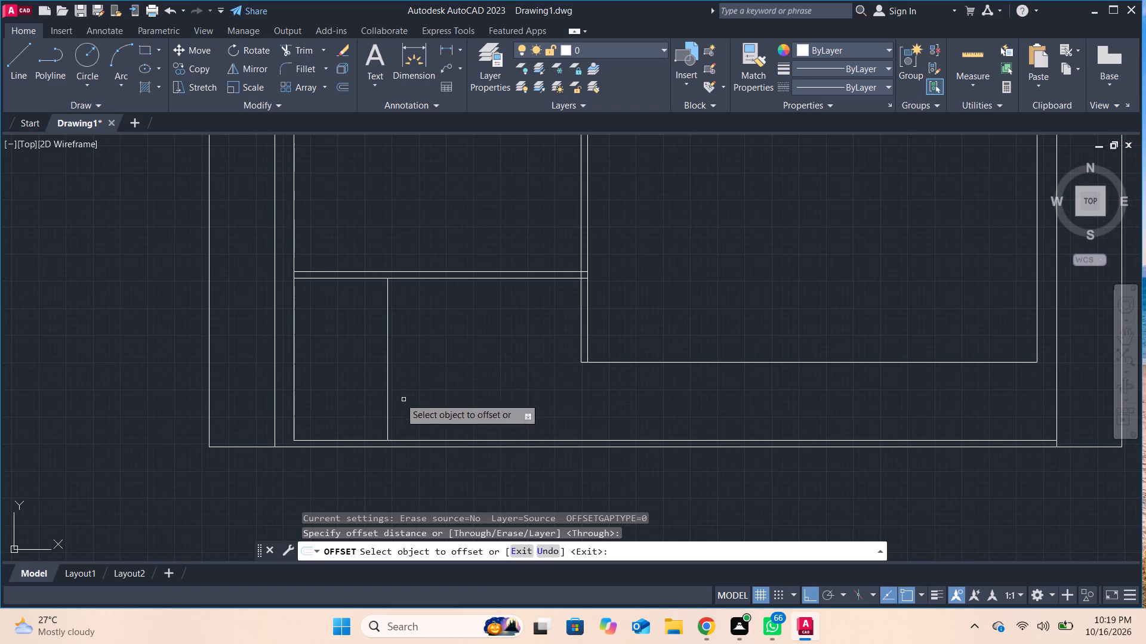
{"action": "left_click", "coordinate": [387, 371]}
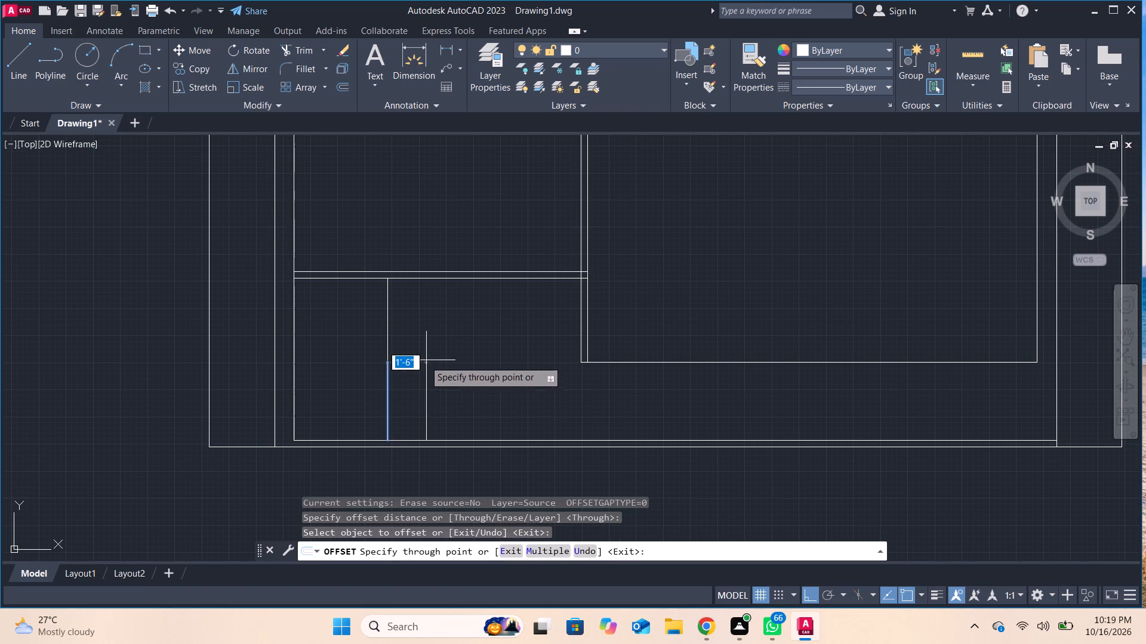
{"action": "key", "text": "3"}
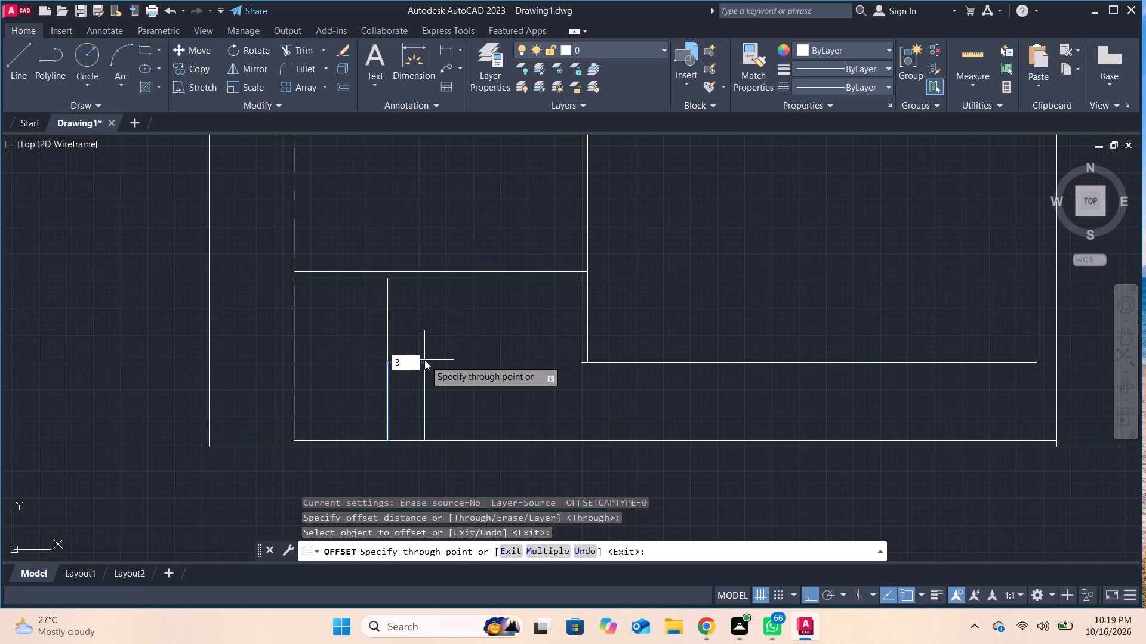
{"action": "key", "text": "Return"}
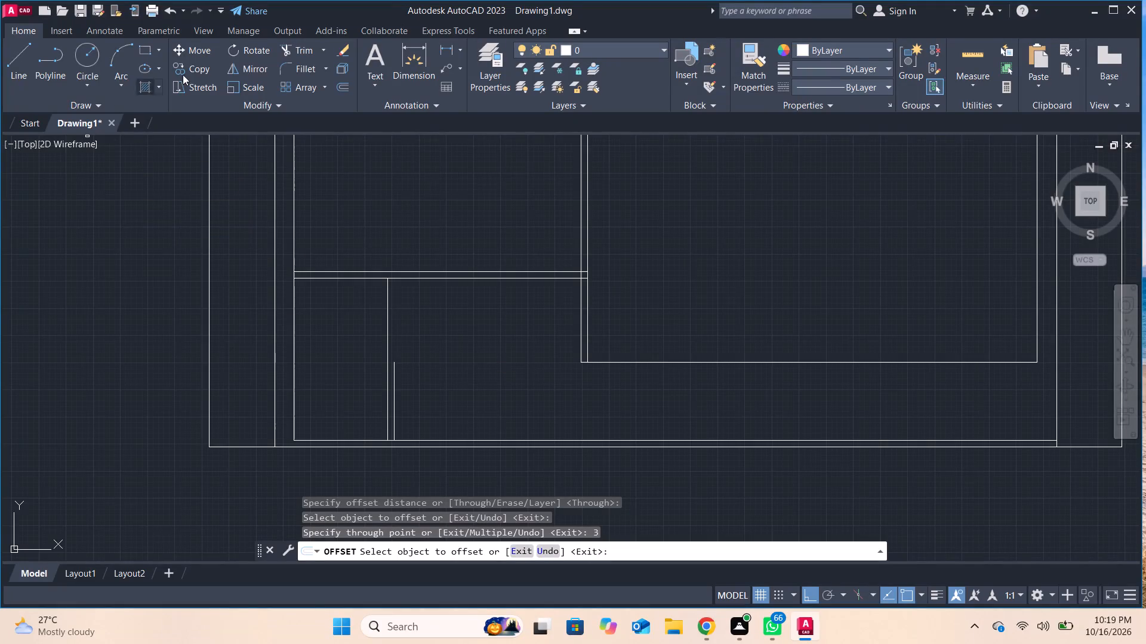
{"action": "left_click", "coordinate": [388, 320]}
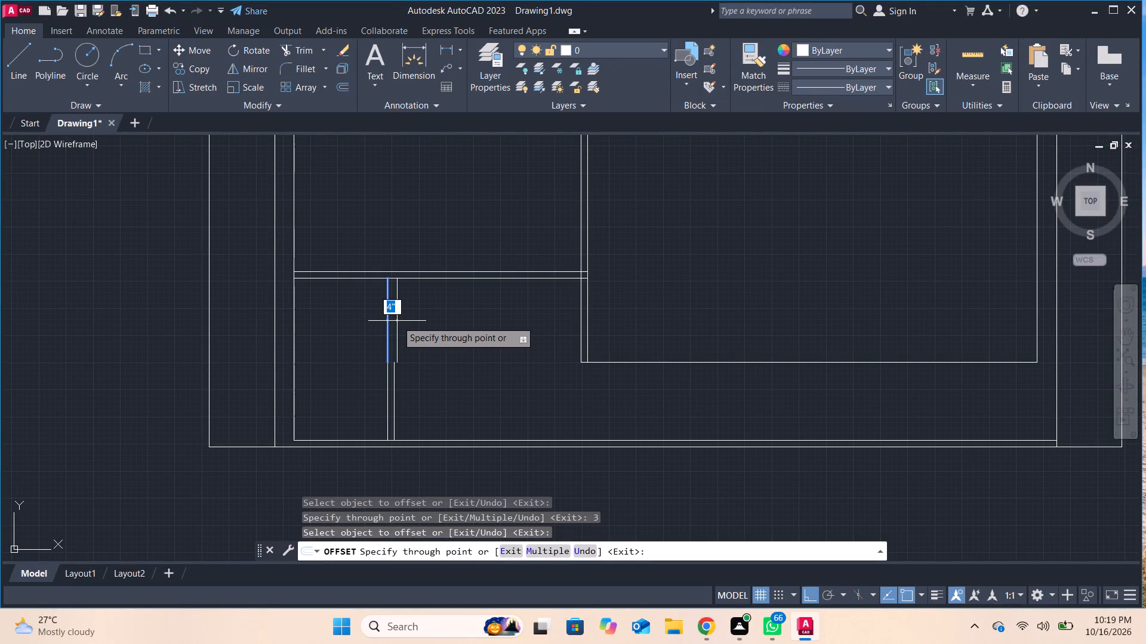
{"action": "key", "text": "3"}
{"action": "key", "text": "Return"}
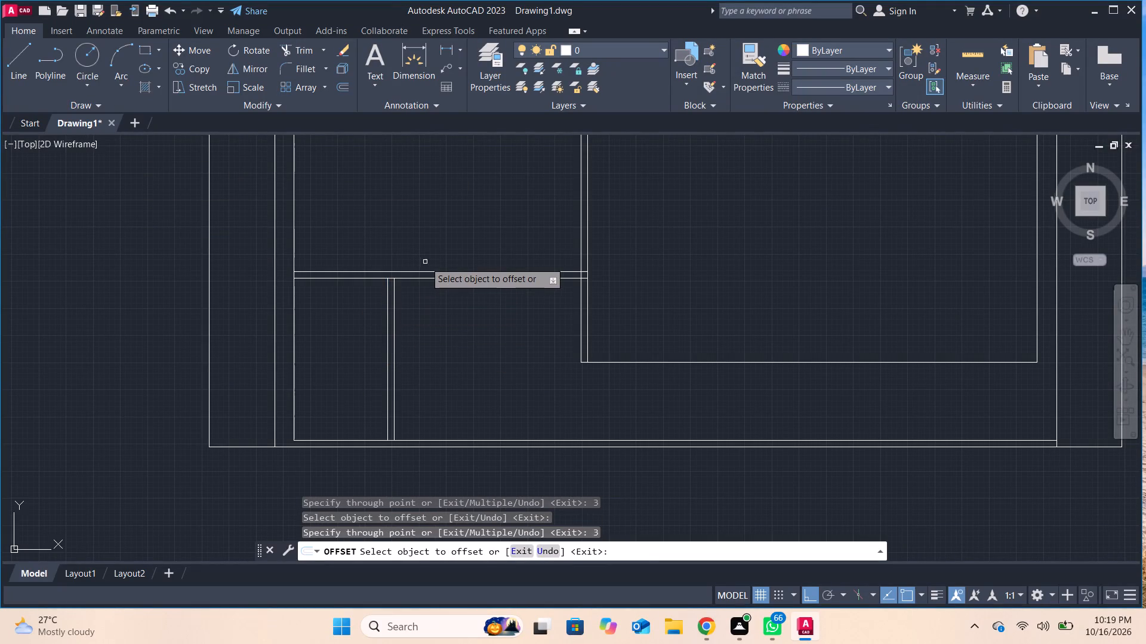
{"action": "key", "text": "Escape"}
Trim away the short leftover vertical line inside the northernmost western partition.
{"action": "scroll", "coordinate": [414, 367], "scroll_direction": "down", "scroll_amount": 1}
{"action": "middle_click_drag", "start_coordinate": [414, 367], "coordinate": [466, 349]}
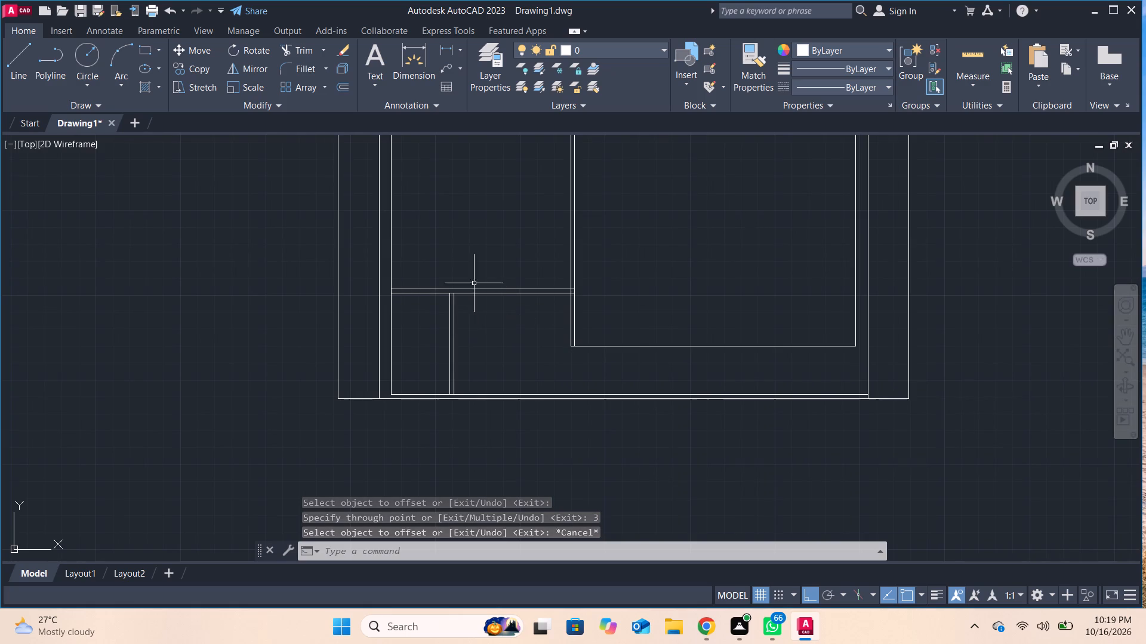
{"action": "middle_click_drag", "start_coordinate": [507, 340], "coordinate": [515, 445]}
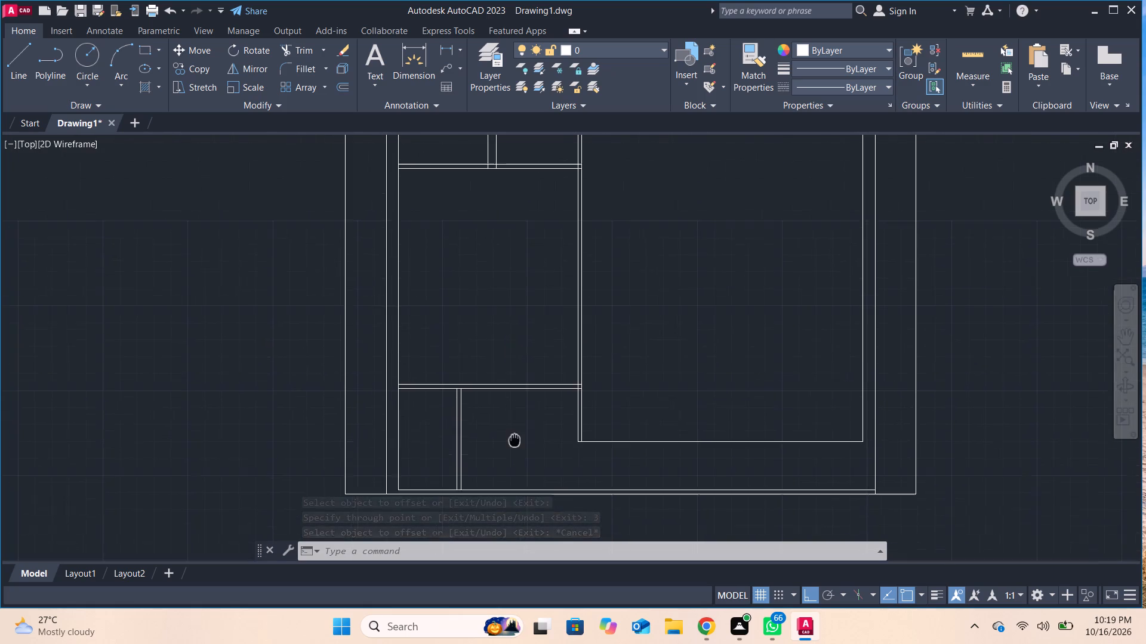
{"action": "middle_click_drag", "start_coordinate": [515, 445], "coordinate": [515, 454]}
{"action": "middle_click_drag", "start_coordinate": [483, 331], "coordinate": [487, 463]}
{"action": "middle_click_drag", "start_coordinate": [497, 376], "coordinate": [498, 487]}
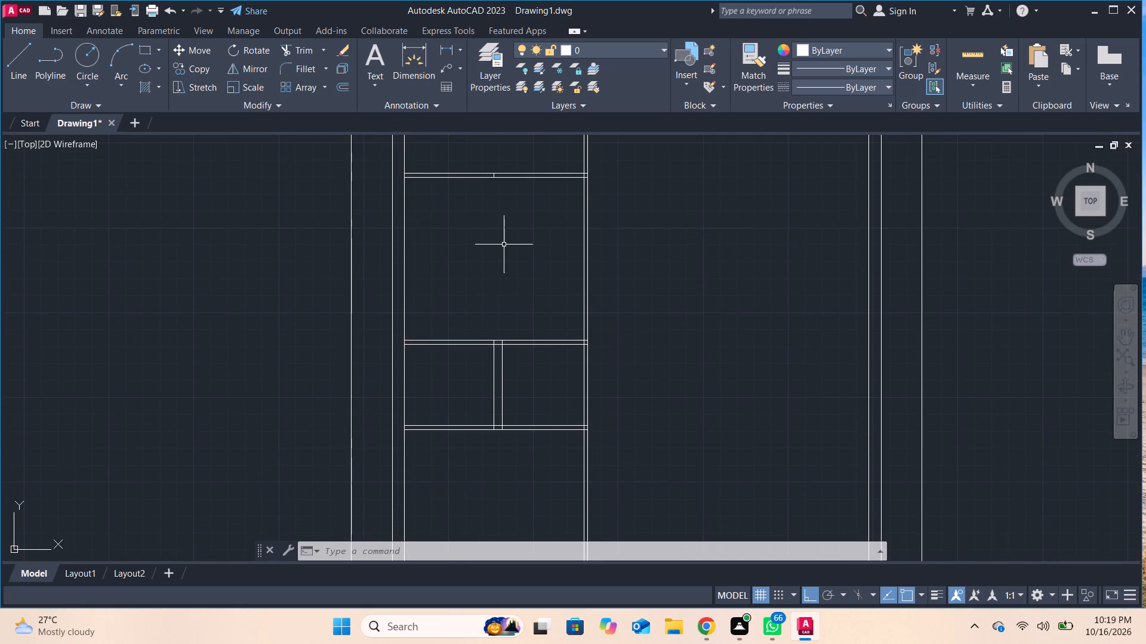
{"action": "middle_click_drag", "start_coordinate": [504, 243], "coordinate": [506, 470]}
{"action": "scroll", "coordinate": [500, 414], "scroll_direction": "up", "scroll_amount": 4}
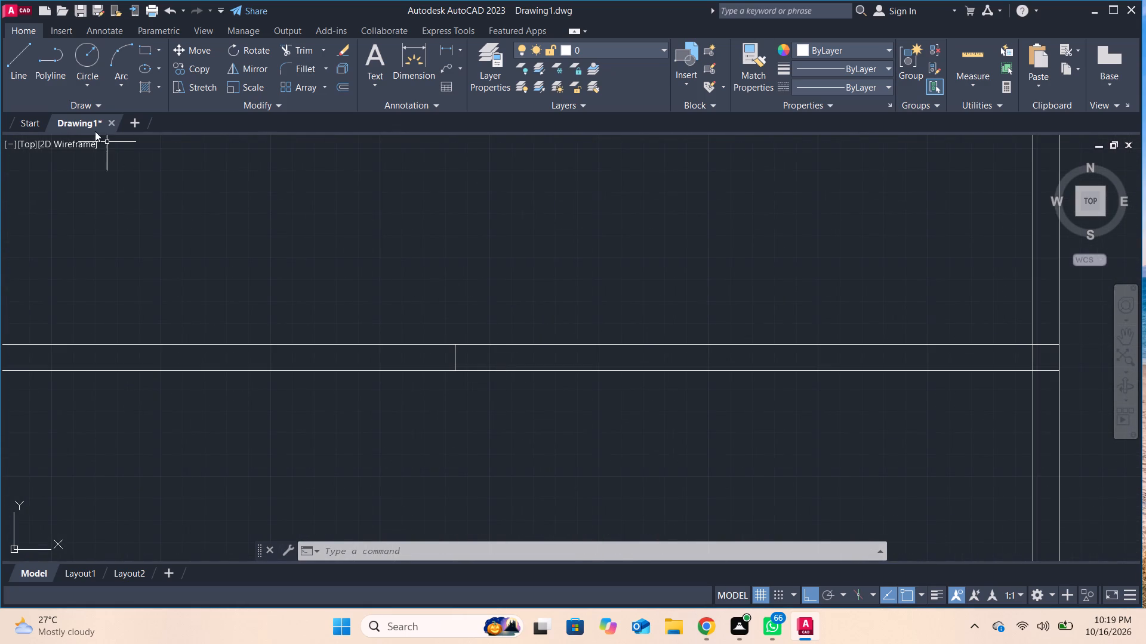
{"action": "left_click", "coordinate": [292, 53]}
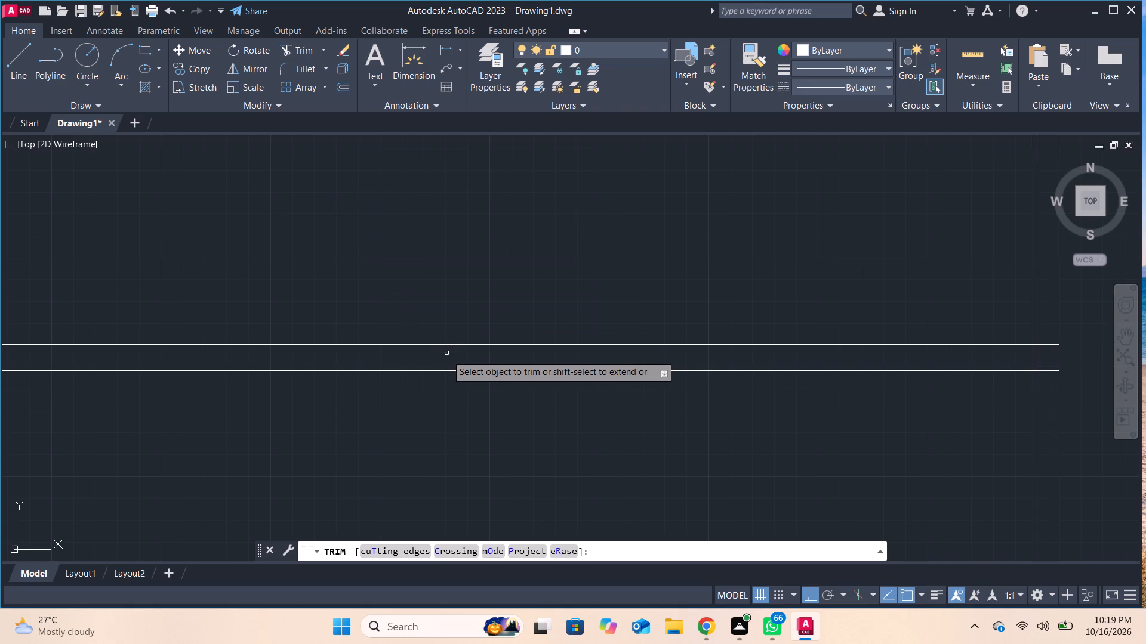
{"action": "left_click_drag", "start_coordinate": [460, 355], "coordinate": [452, 357]}
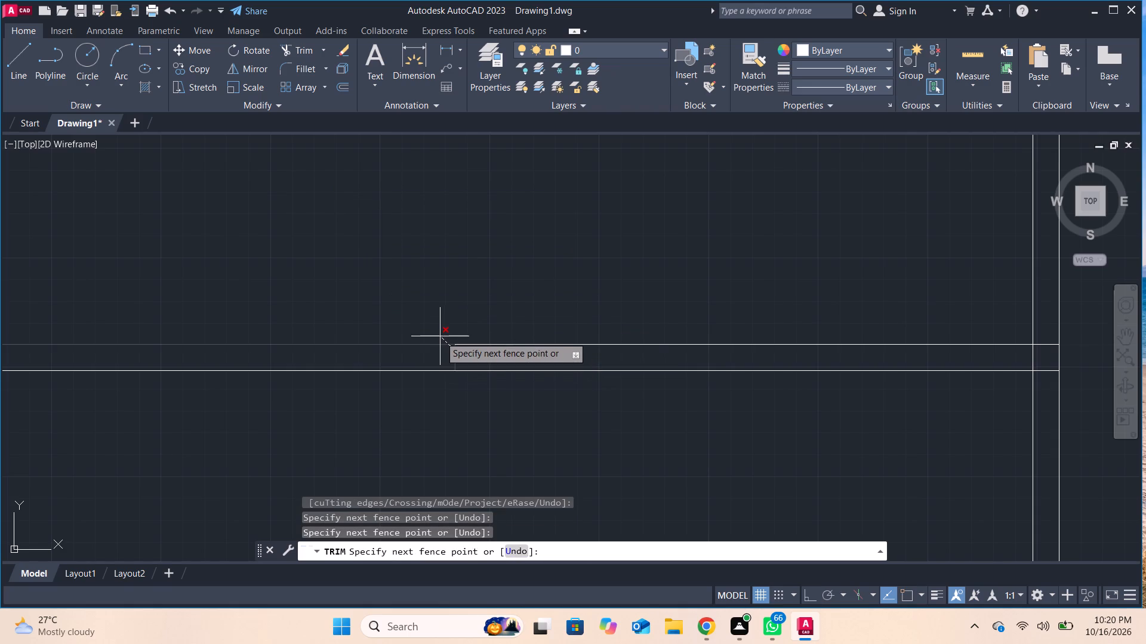
{"action": "left_click", "coordinate": [433, 354]}
Trim the north wall's inner line between the two lines of the partition along the western rooms' east side.
{"action": "scroll", "coordinate": [455, 268], "scroll_direction": "down", "scroll_amount": 3}
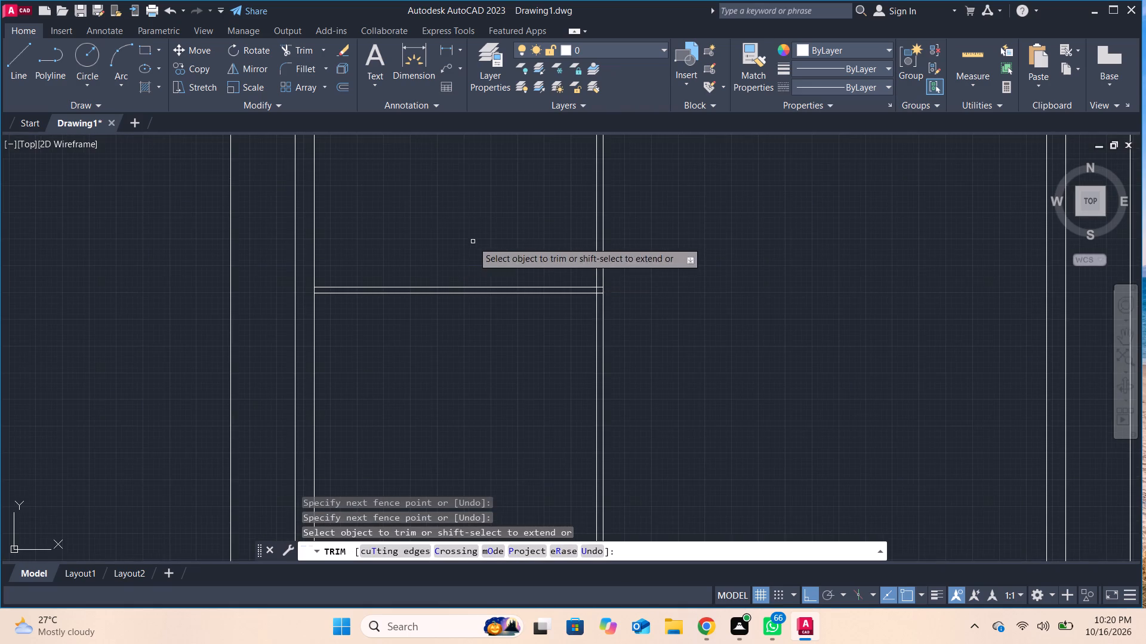
{"action": "middle_click_drag", "start_coordinate": [473, 240], "coordinate": [390, 407]}
{"action": "scroll", "coordinate": [472, 252], "scroll_direction": "down", "scroll_amount": 1}
{"action": "scroll", "coordinate": [467, 288], "scroll_direction": "up", "scroll_amount": 4}
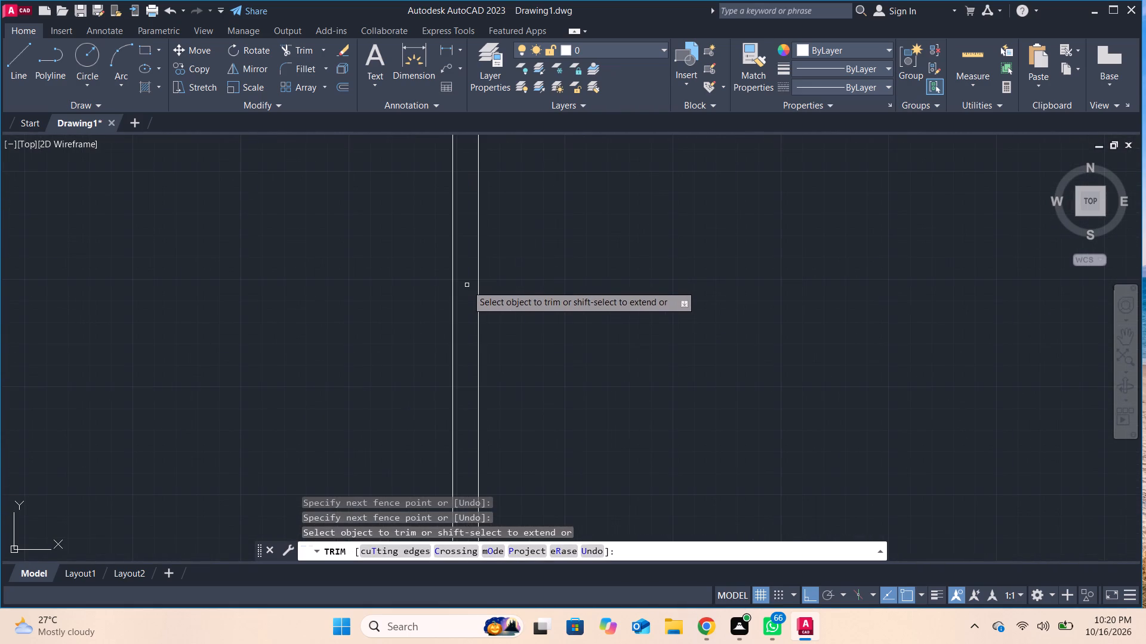
{"action": "middle_click_drag", "start_coordinate": [461, 286], "coordinate": [440, 484]}
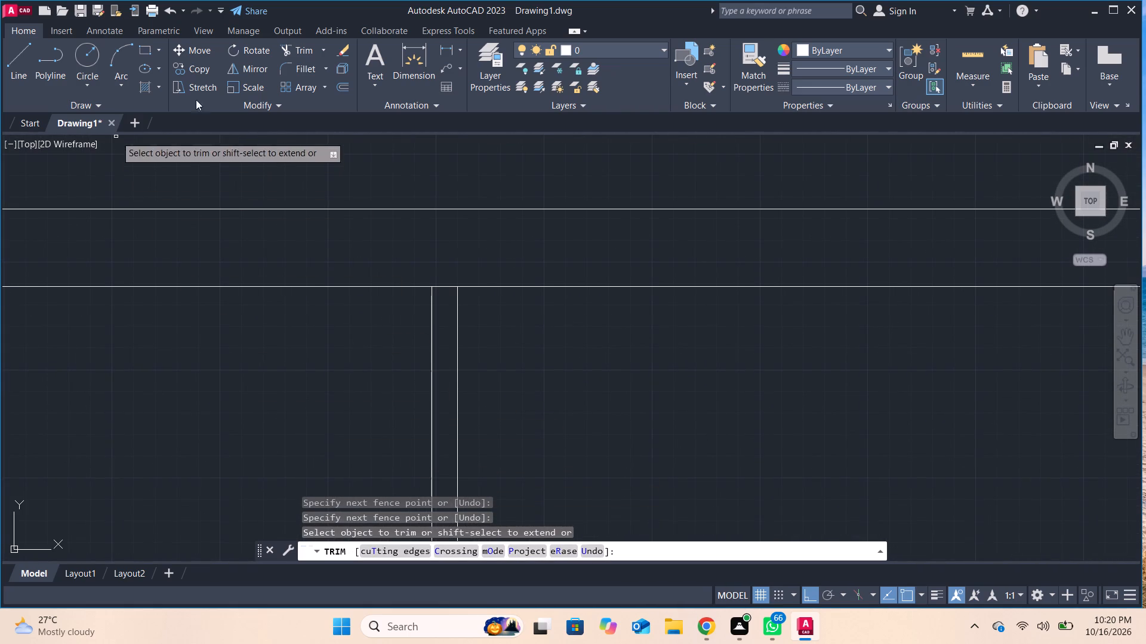
{"action": "left_click", "coordinate": [298, 57]}
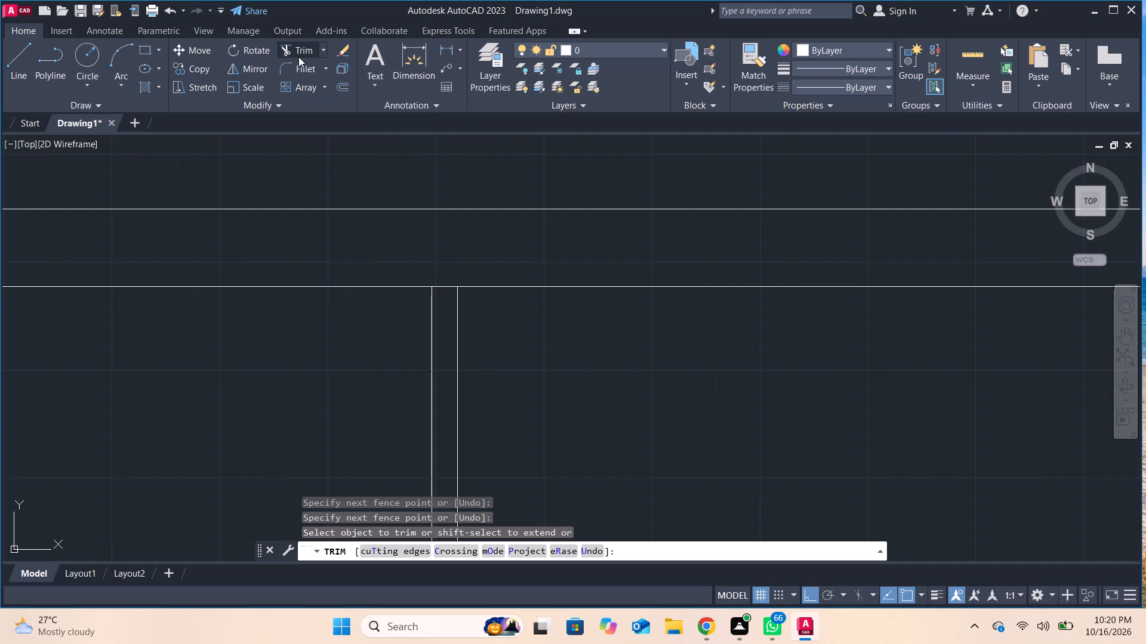
{"action": "left_click", "coordinate": [444, 286]}
Trim the west wall's inner line between the double lines of the three upper western partitions.
{"action": "scroll", "coordinate": [366, 389], "scroll_direction": "down", "scroll_amount": 3}
{"action": "middle_click_drag", "start_coordinate": [330, 398], "coordinate": [440, 254]}
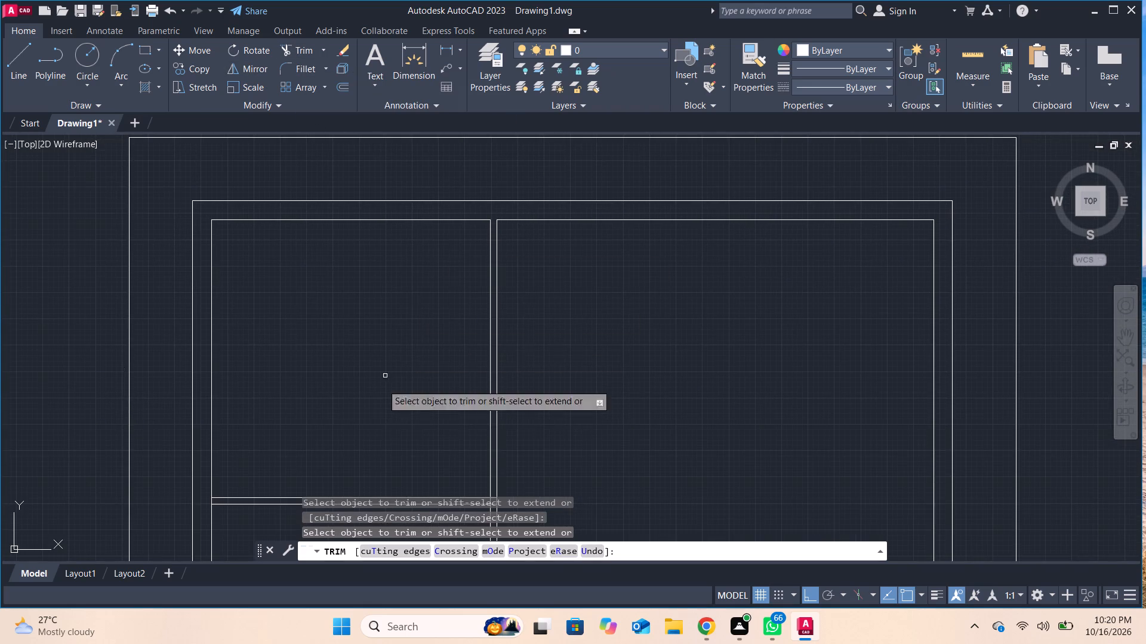
{"action": "middle_click_drag", "start_coordinate": [372, 409], "coordinate": [414, 234]}
{"action": "scroll", "coordinate": [276, 318], "scroll_direction": "up", "scroll_amount": 5}
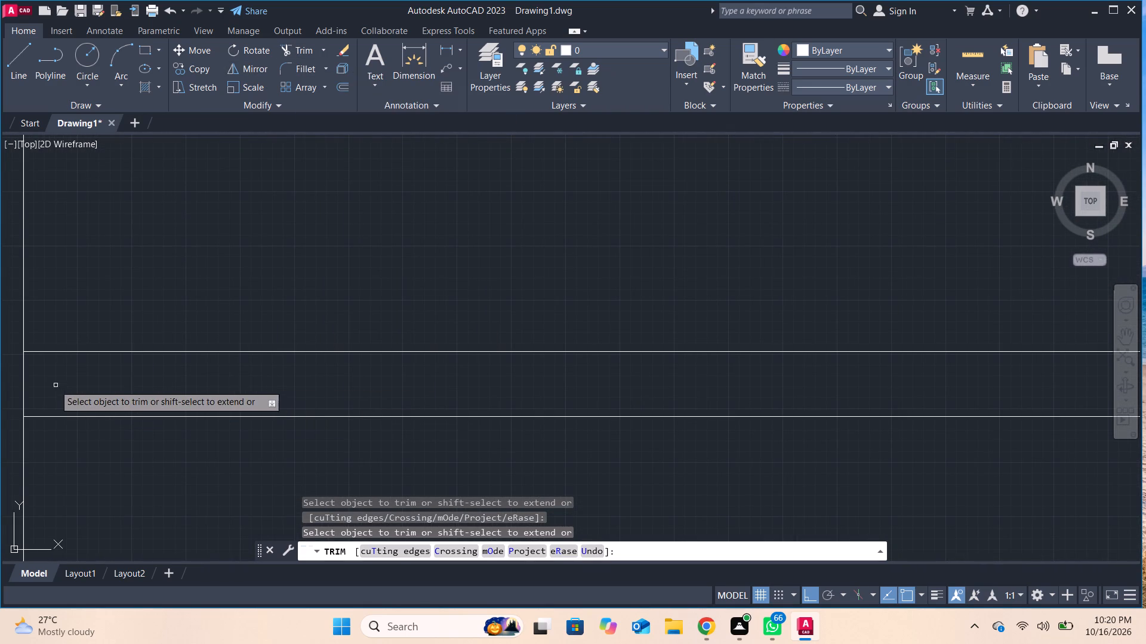
{"action": "left_click", "coordinate": [21, 379]}
{"action": "scroll", "coordinate": [54, 368], "scroll_direction": "down", "scroll_amount": 4}
{"action": "middle_click_drag", "start_coordinate": [116, 413], "coordinate": [174, 330]}
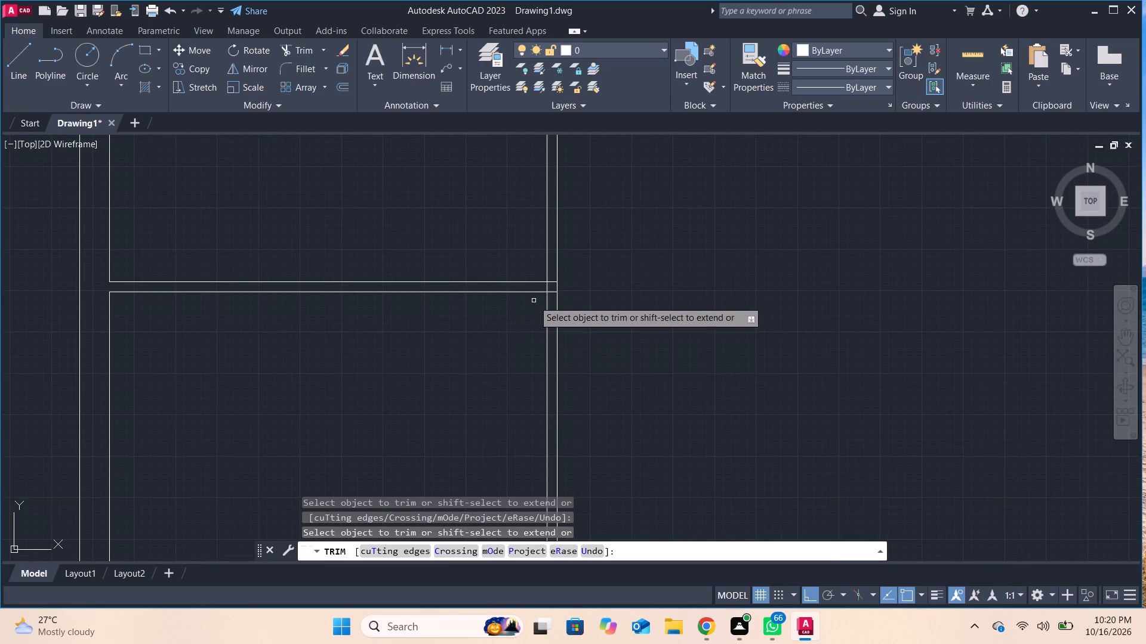
{"action": "scroll", "coordinate": [359, 338], "scroll_direction": "down", "scroll_amount": 3}
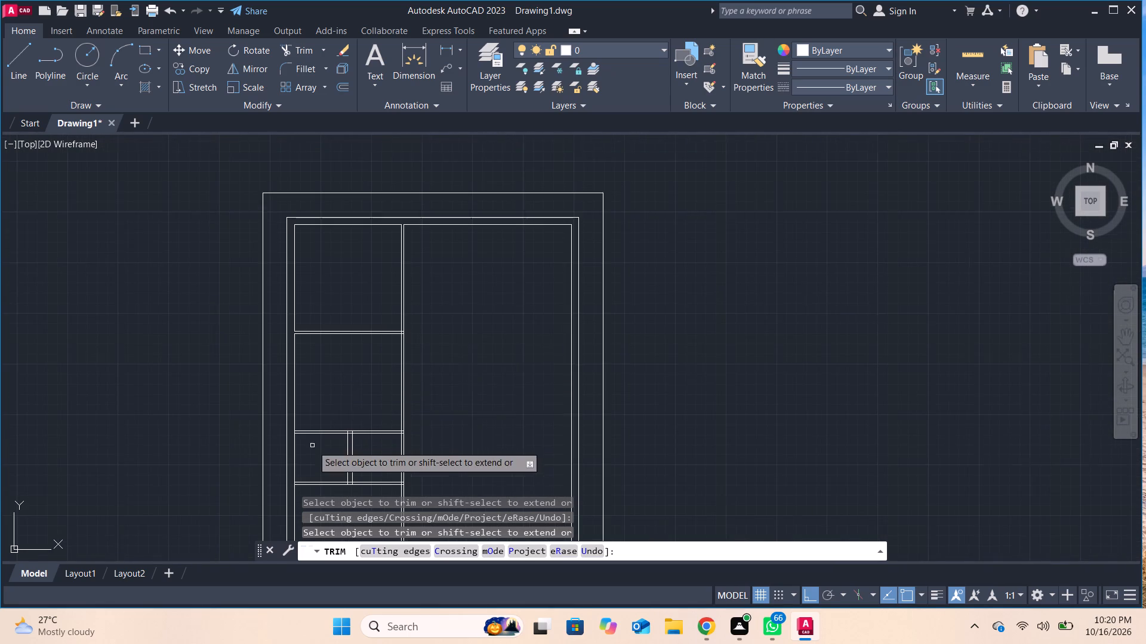
{"action": "scroll", "coordinate": [312, 445], "scroll_direction": "up", "scroll_amount": 5}
{"action": "left_click", "coordinate": [103, 314]}
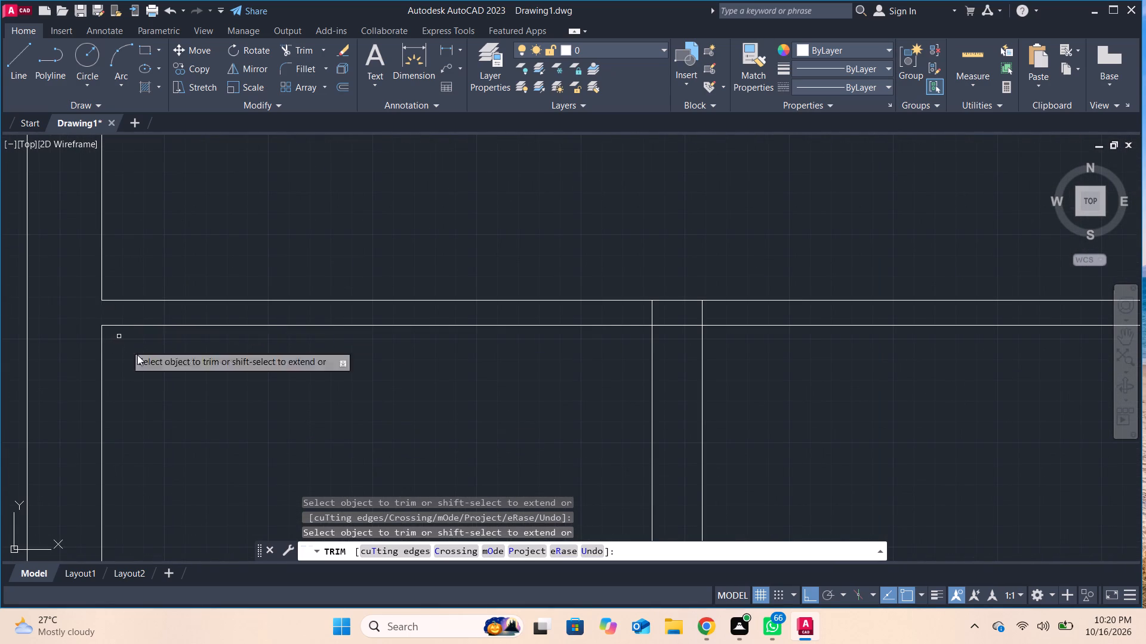
{"action": "scroll", "coordinate": [179, 379], "scroll_direction": "down", "scroll_amount": 3}
{"action": "middle_click_drag", "start_coordinate": [222, 419], "coordinate": [219, 290]}
{"action": "scroll", "coordinate": [183, 377], "scroll_direction": "up", "scroll_amount": 5}
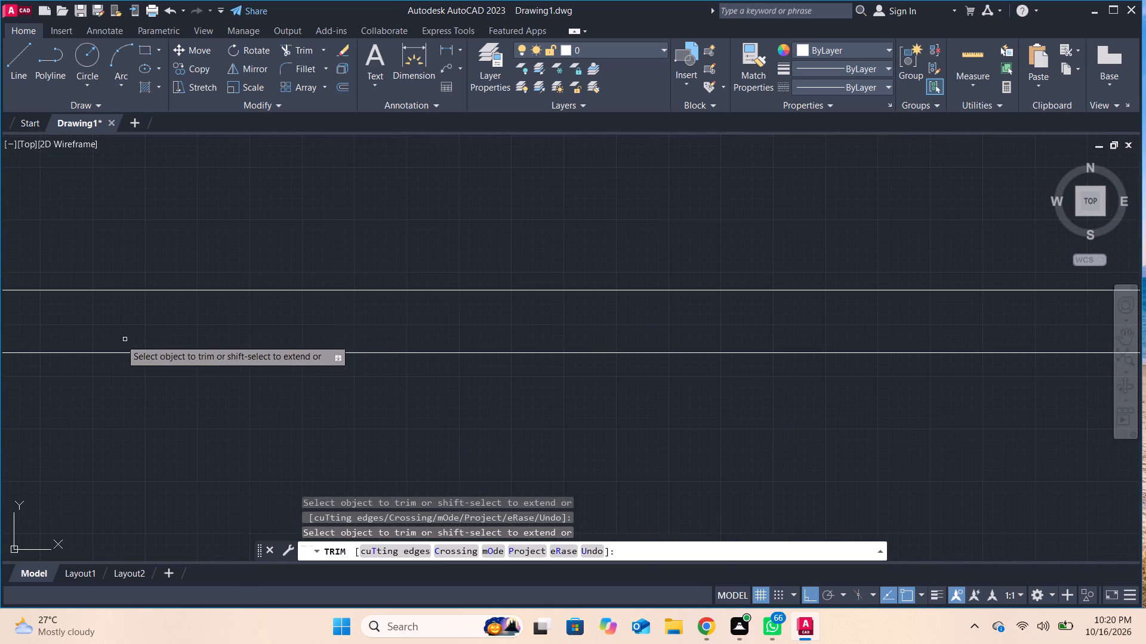
{"action": "scroll", "coordinate": [93, 338], "scroll_direction": "down", "scroll_amount": 3}
{"action": "left_click", "coordinate": [42, 334]}
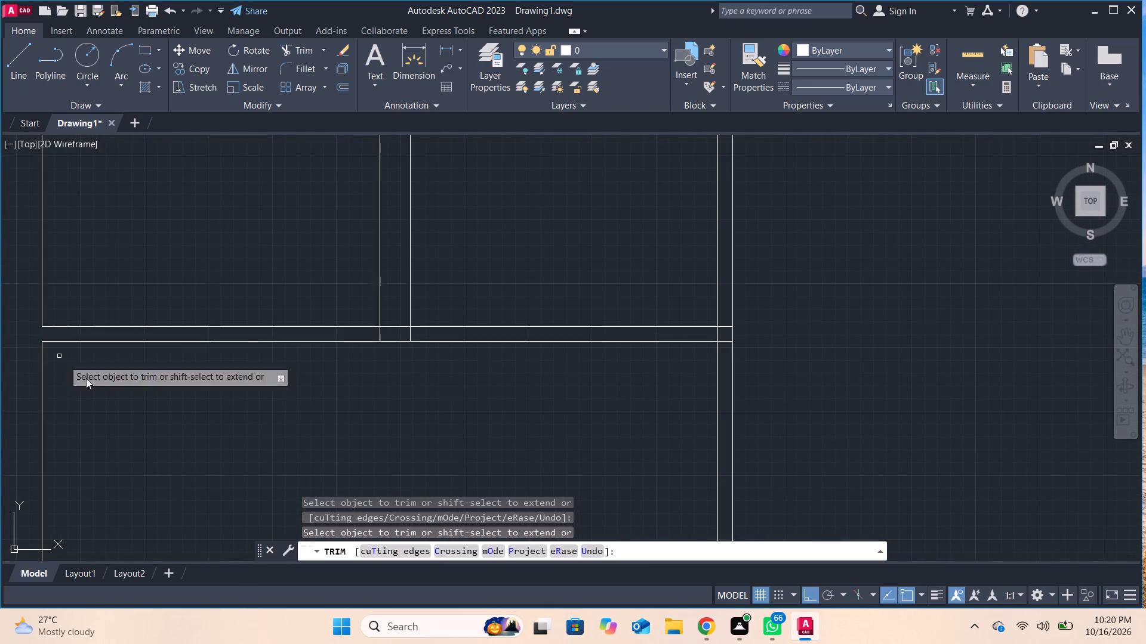
Trim the west wall's inner line between the double lines of the partition above the bottom space.
{"action": "scroll", "coordinate": [127, 405], "scroll_direction": "down", "scroll_amount": 4}
{"action": "middle_click_drag", "start_coordinate": [143, 456], "coordinate": [224, 280]}
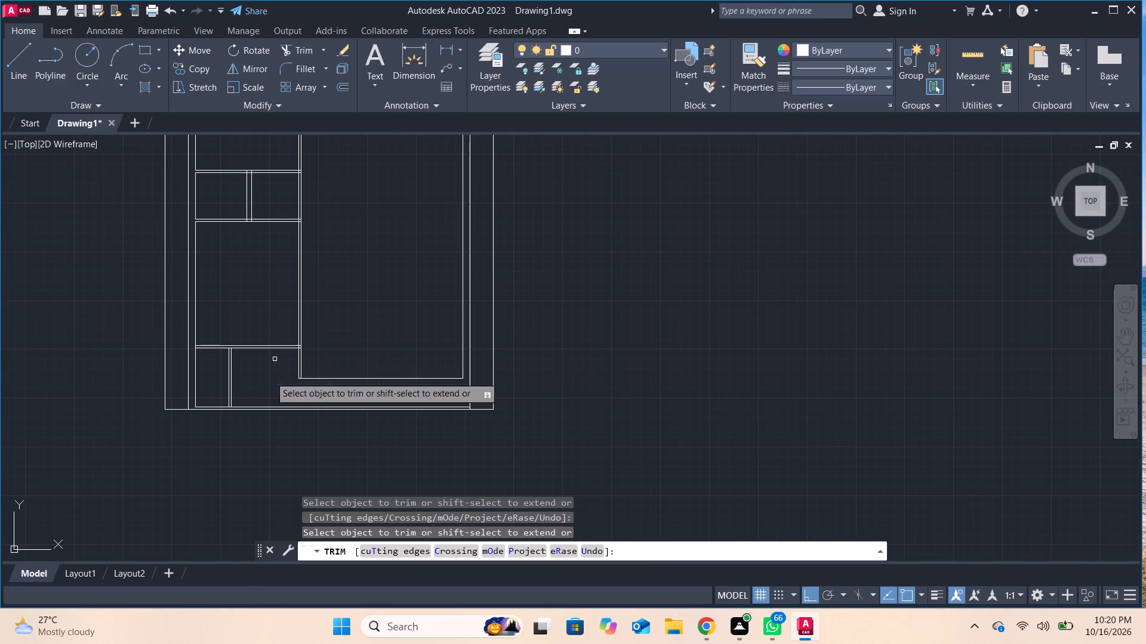
{"action": "scroll", "coordinate": [188, 366], "scroll_direction": "up", "scroll_amount": 5}
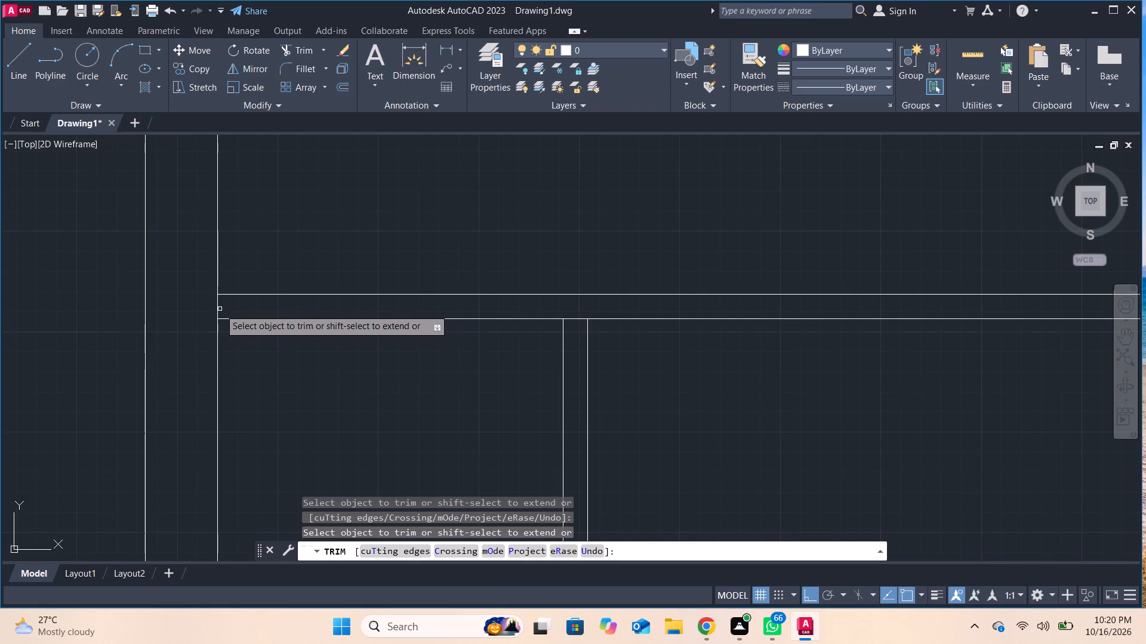
{"action": "left_click_drag", "start_coordinate": [226, 306], "coordinate": [225, 306]}
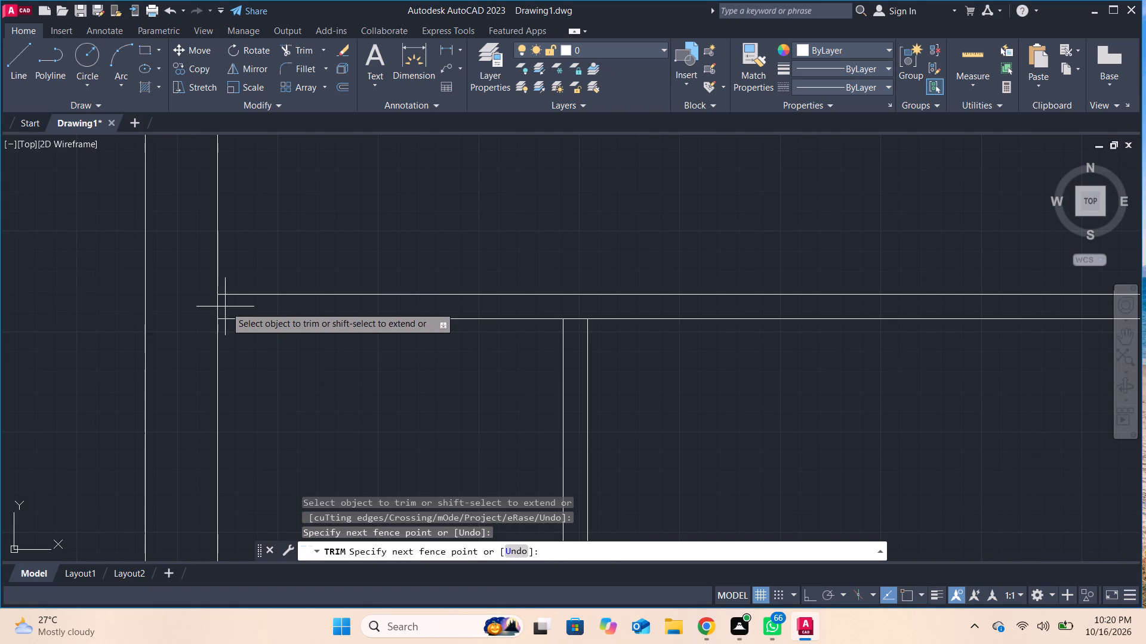
{"action": "left_click_drag", "start_coordinate": [225, 306], "coordinate": [190, 380]}
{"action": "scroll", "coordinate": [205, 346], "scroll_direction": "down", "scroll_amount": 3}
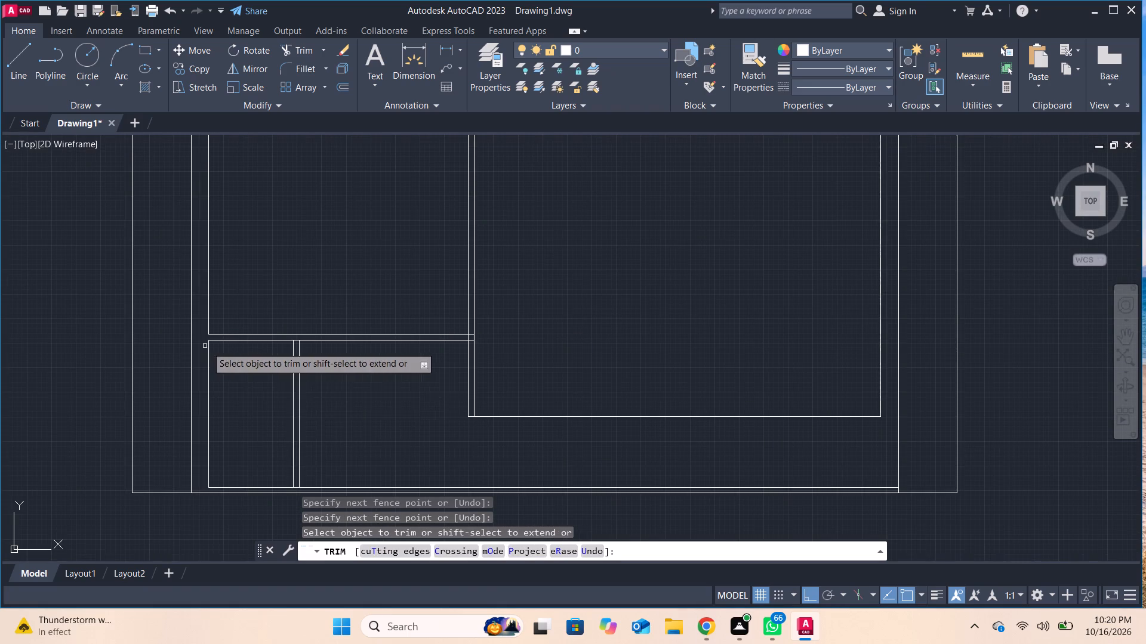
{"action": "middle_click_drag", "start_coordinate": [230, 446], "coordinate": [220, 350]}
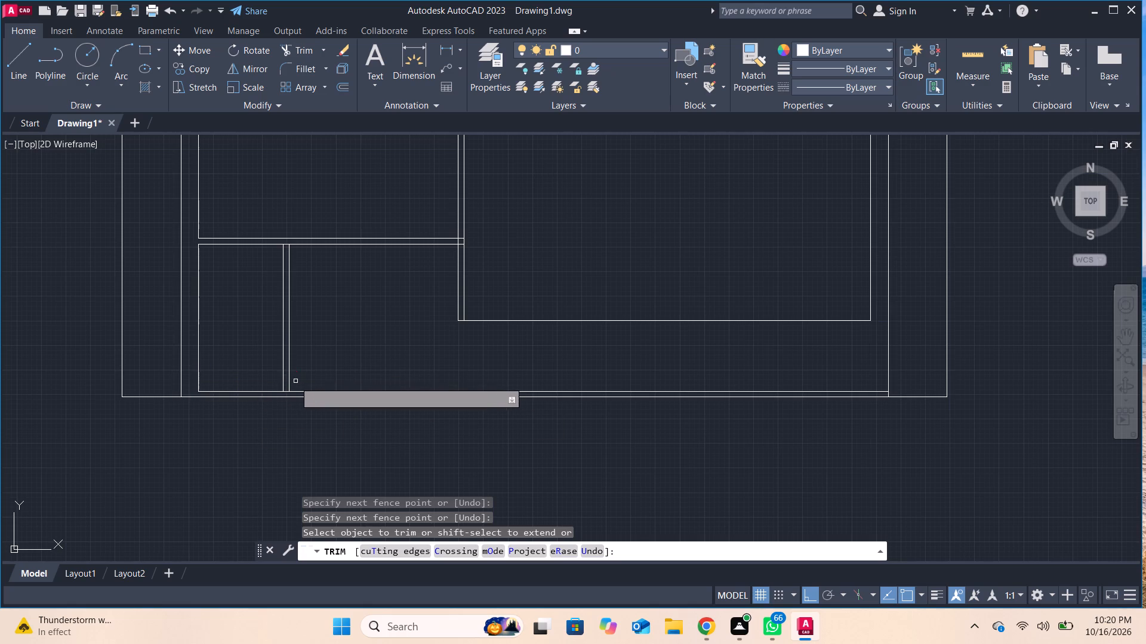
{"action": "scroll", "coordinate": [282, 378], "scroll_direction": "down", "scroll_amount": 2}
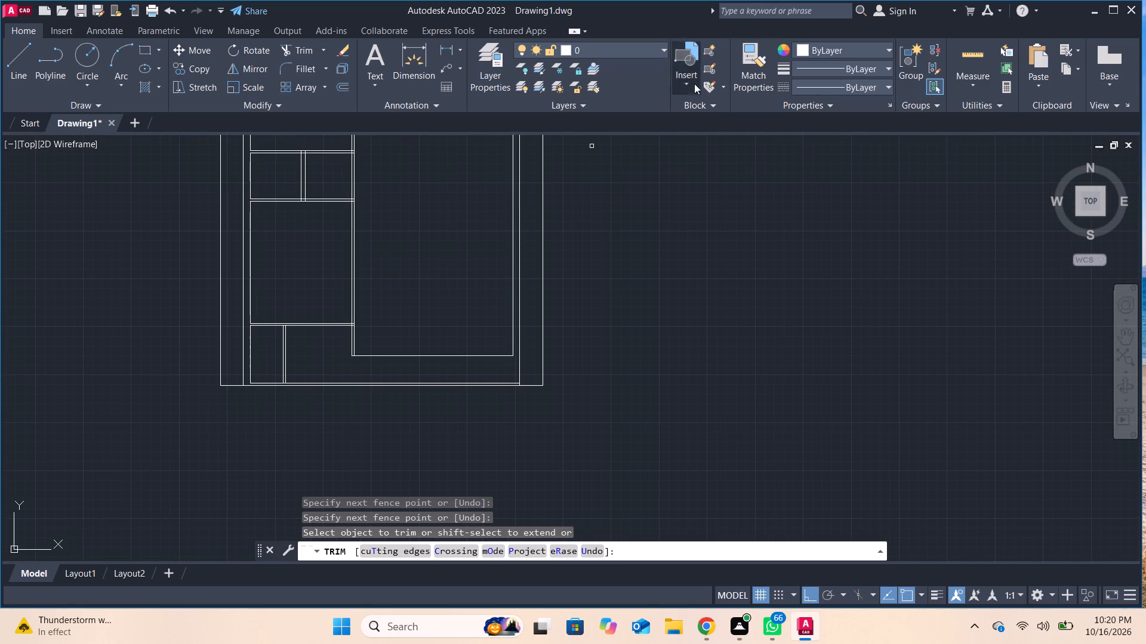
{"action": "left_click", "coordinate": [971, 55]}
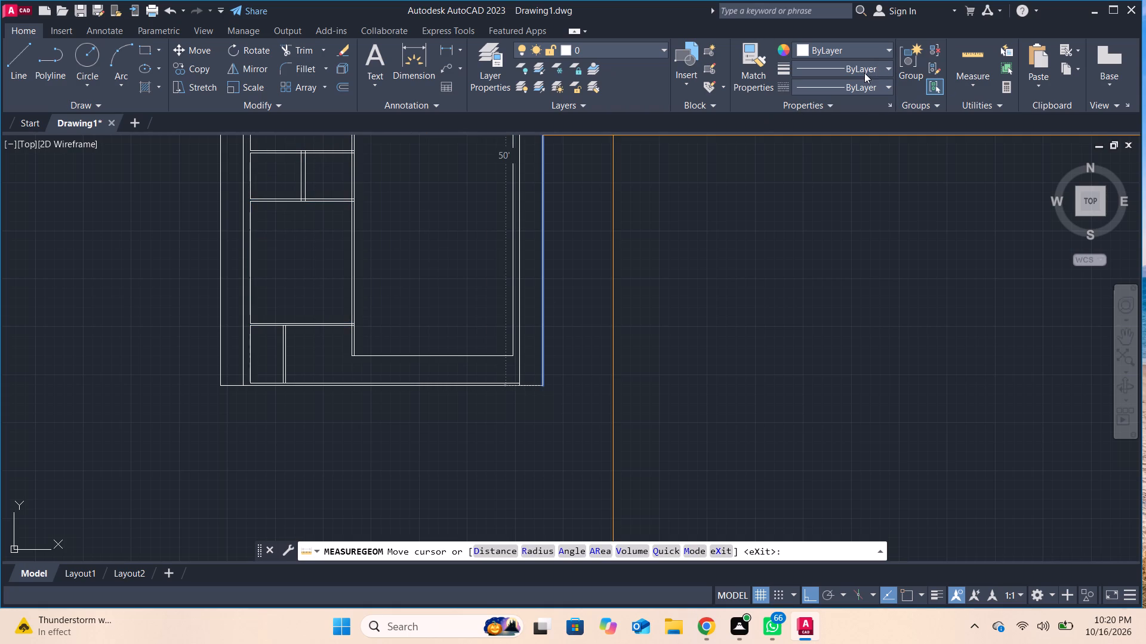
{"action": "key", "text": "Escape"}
Trim both lines of the vertical partition on the east side of the western room directly above the bottom space.
{"action": "left_click", "coordinate": [298, 52]}
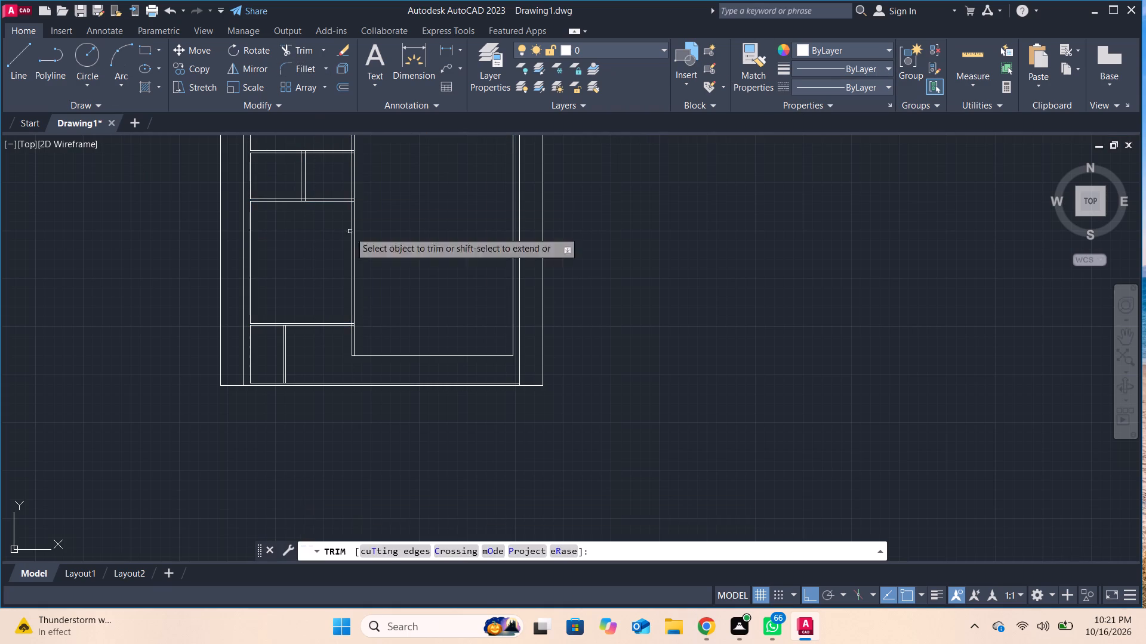
{"action": "left_click", "coordinate": [351, 268]}
{"action": "left_click", "coordinate": [352, 268]}
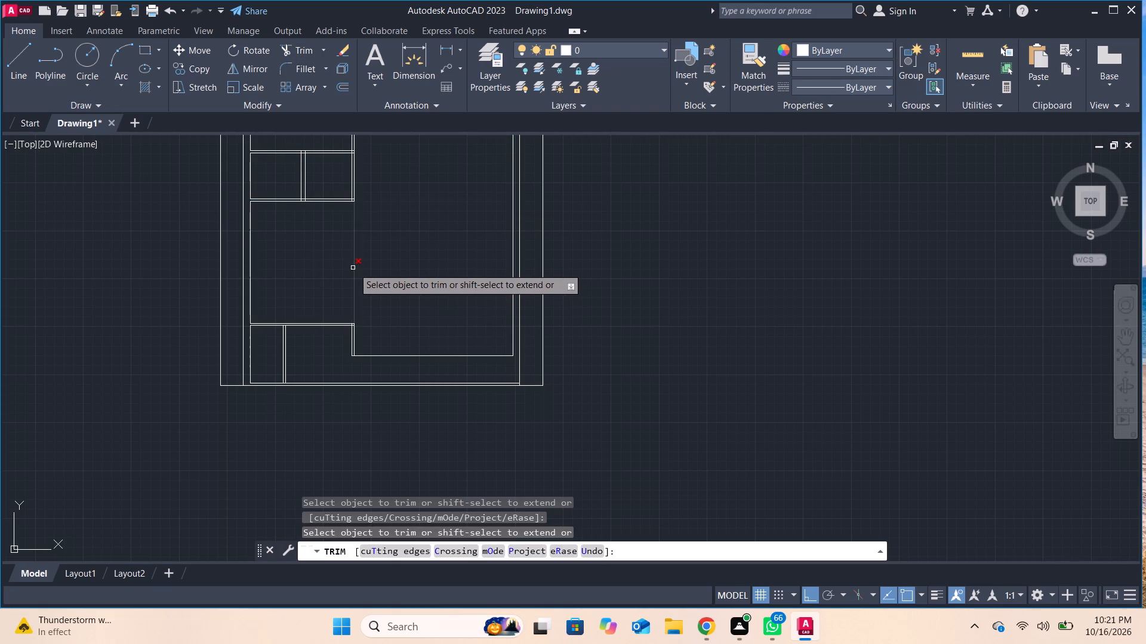
{"action": "left_click", "coordinate": [359, 261]}
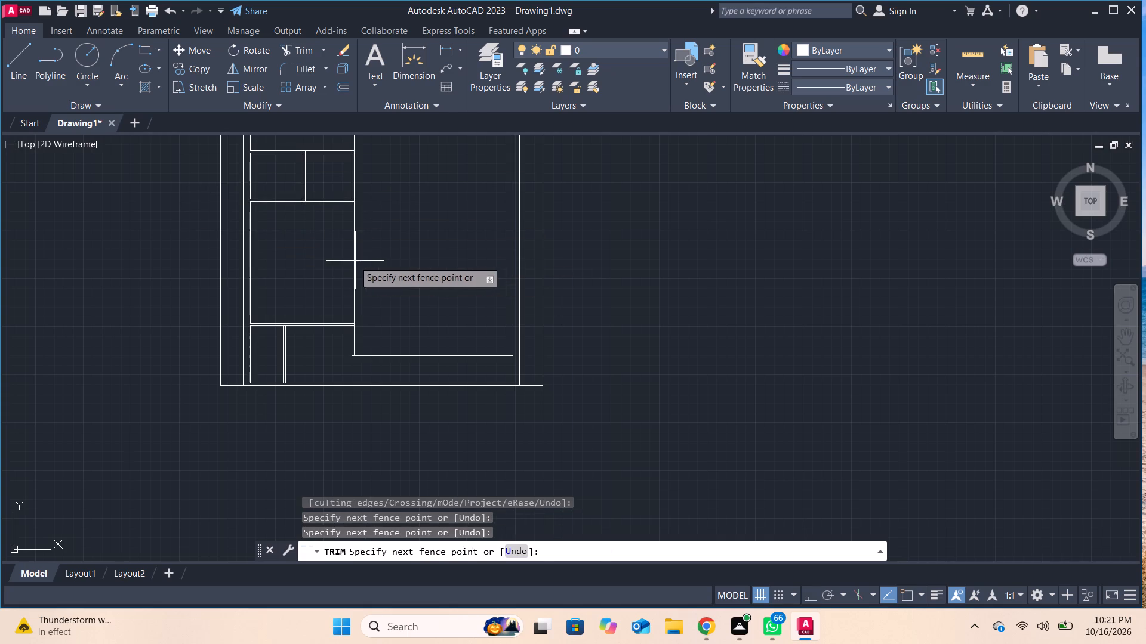
{"action": "left_click", "coordinate": [340, 261]}
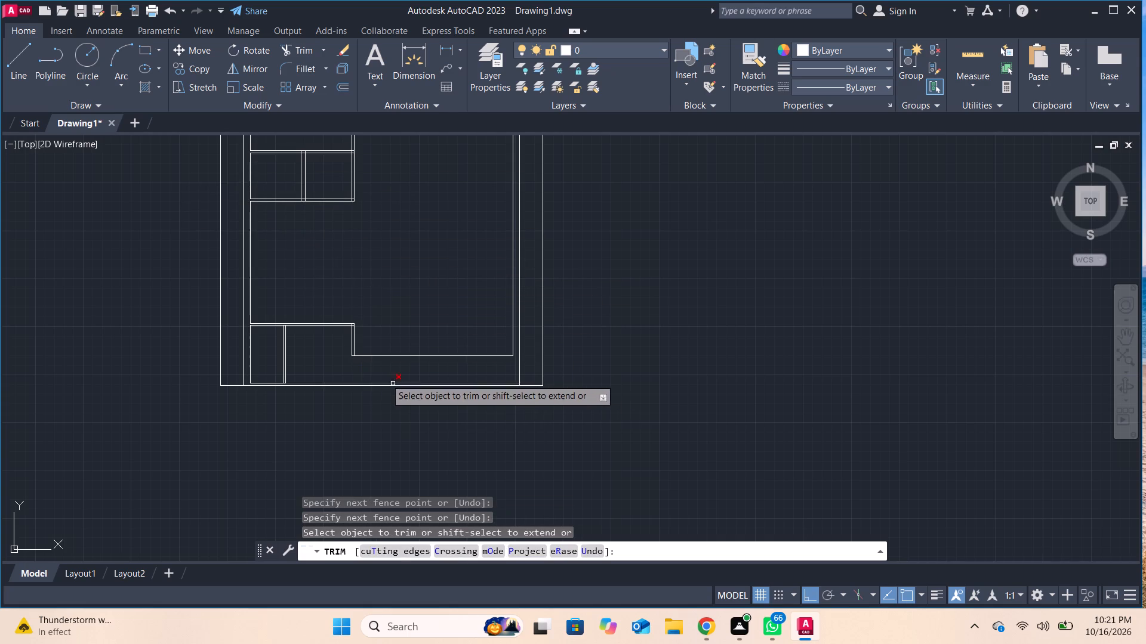
Trim away the horizontal line closing the south side of the large eastern room.
{"action": "scroll", "coordinate": [363, 359], "scroll_direction": "up", "scroll_amount": 2}
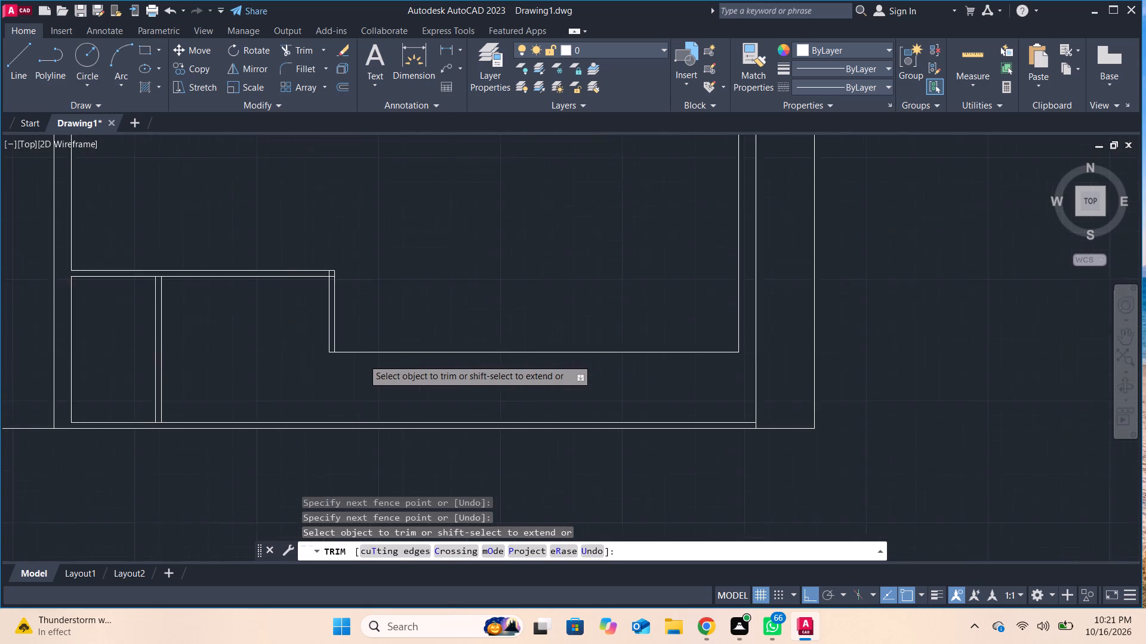
{"action": "scroll", "coordinate": [363, 359], "scroll_direction": "up", "scroll_amount": 4}
{"action": "scroll", "coordinate": [363, 351], "scroll_direction": "down", "scroll_amount": 5}
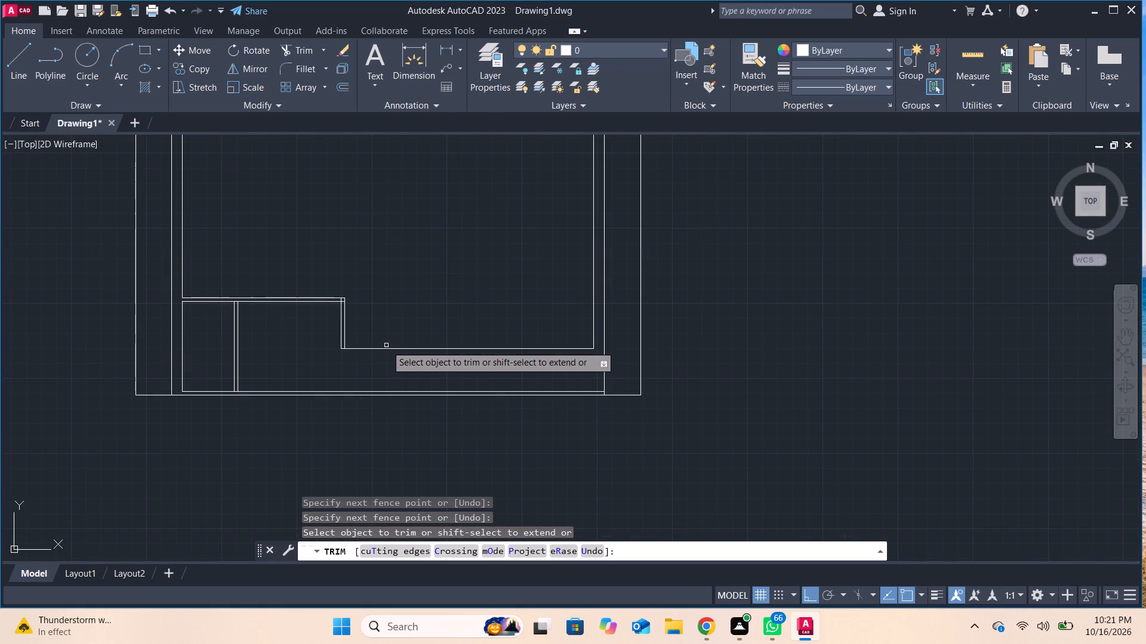
{"action": "left_click", "coordinate": [387, 348]}
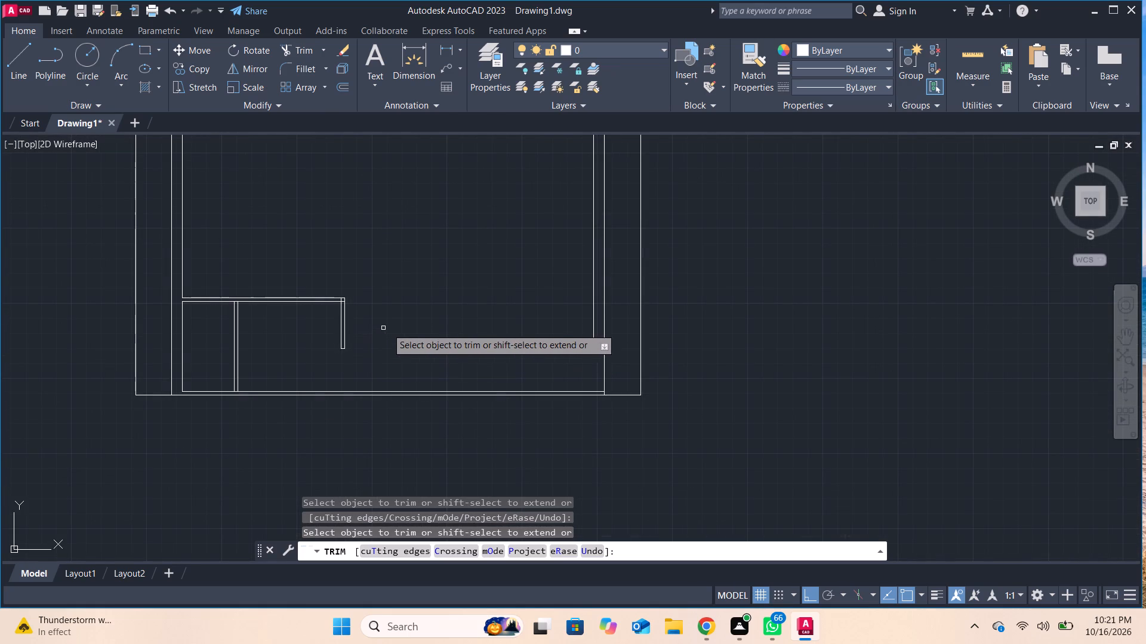
Trim away the double-line vertical stub below the southernmost partition and the leftover short lines at its ends.
{"action": "left_click", "coordinate": [344, 327]}
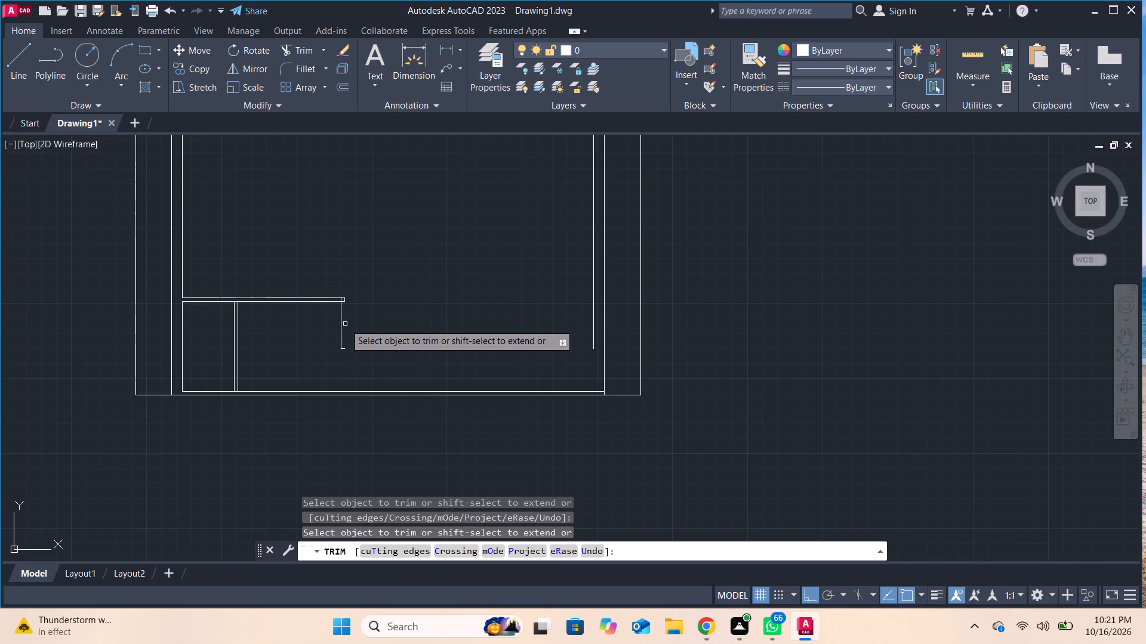
{"action": "left_click", "coordinate": [343, 323]}
{"action": "left_click", "coordinate": [333, 324]}
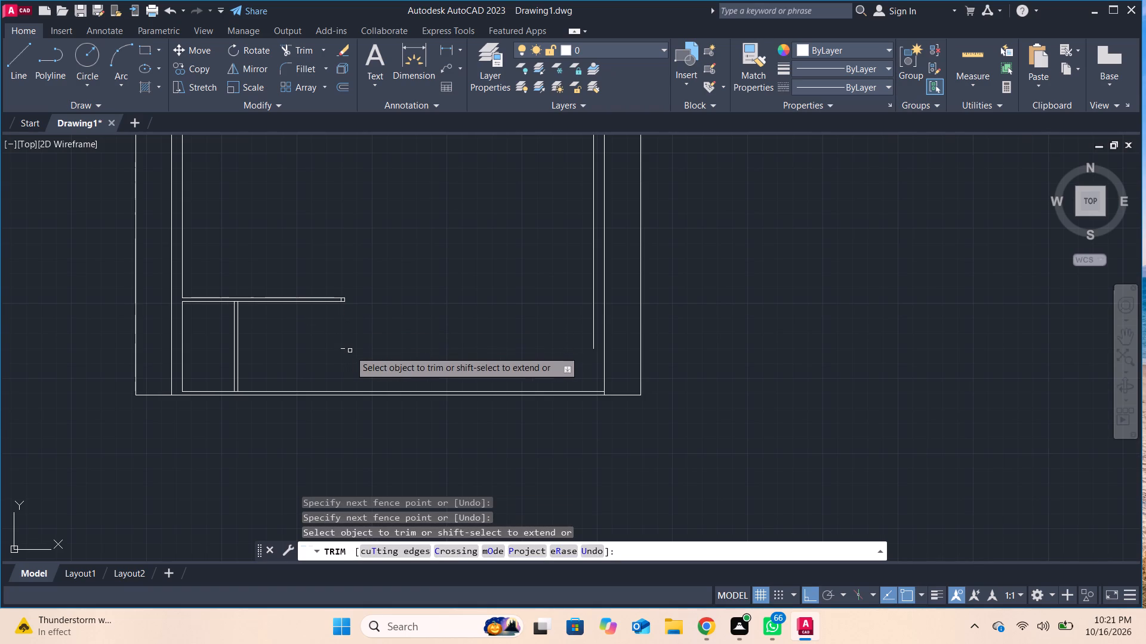
{"action": "left_click", "coordinate": [344, 347]}
{"action": "scroll", "coordinate": [341, 331], "scroll_direction": "up", "scroll_amount": 4}
{"action": "middle_click_drag", "start_coordinate": [322, 247], "coordinate": [340, 390]}
{"action": "left_click", "coordinate": [347, 272]}
Offset the west wall's inner line segment above the bottom space 16' eastward.
{"action": "scroll", "coordinate": [347, 272], "scroll_direction": "down", "scroll_amount": 2}
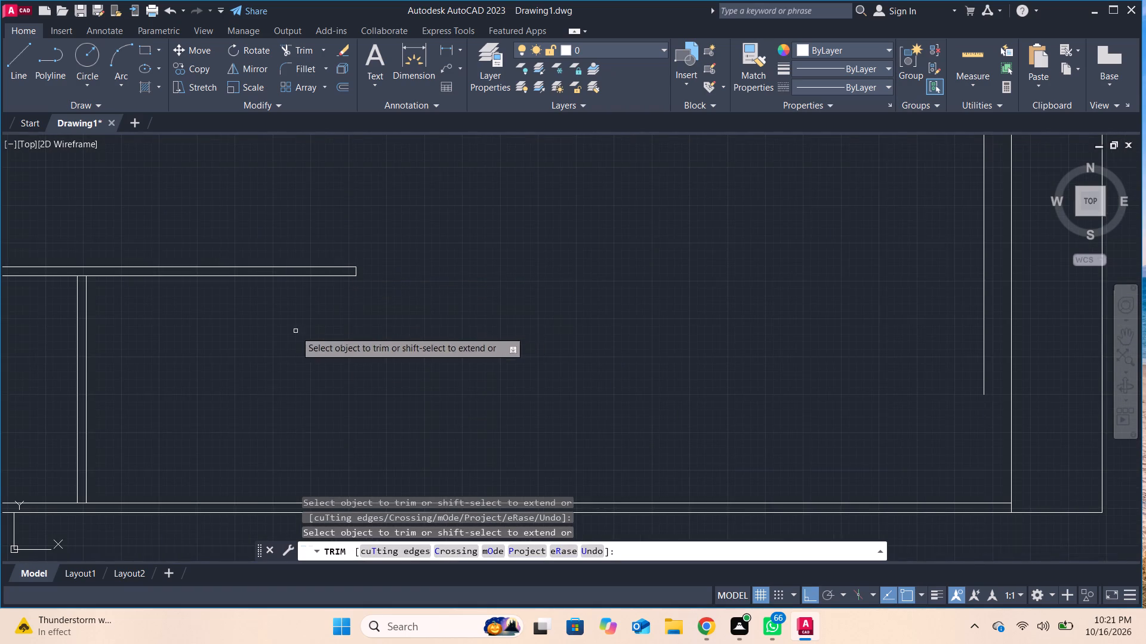
{"action": "middle_click_drag", "start_coordinate": [288, 336], "coordinate": [642, 366]}
{"action": "scroll", "coordinate": [591, 355], "scroll_direction": "down", "scroll_amount": 2}
{"action": "middle_click_drag", "start_coordinate": [590, 355], "coordinate": [591, 439]}
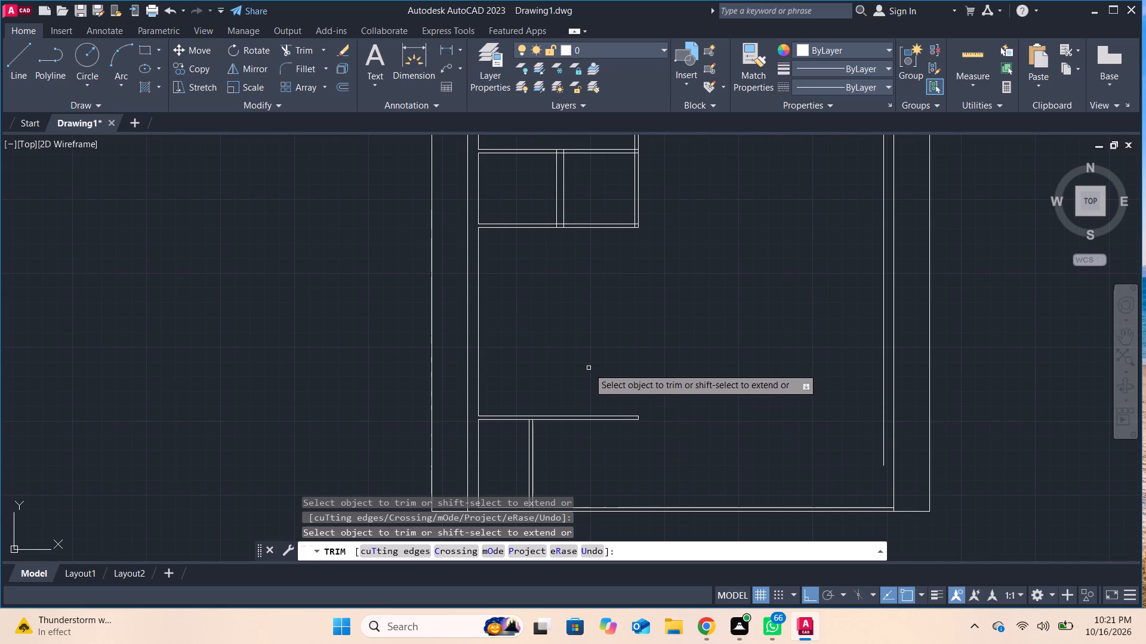
{"action": "left_click", "coordinate": [343, 82]}
{"action": "key", "text": "Return"}
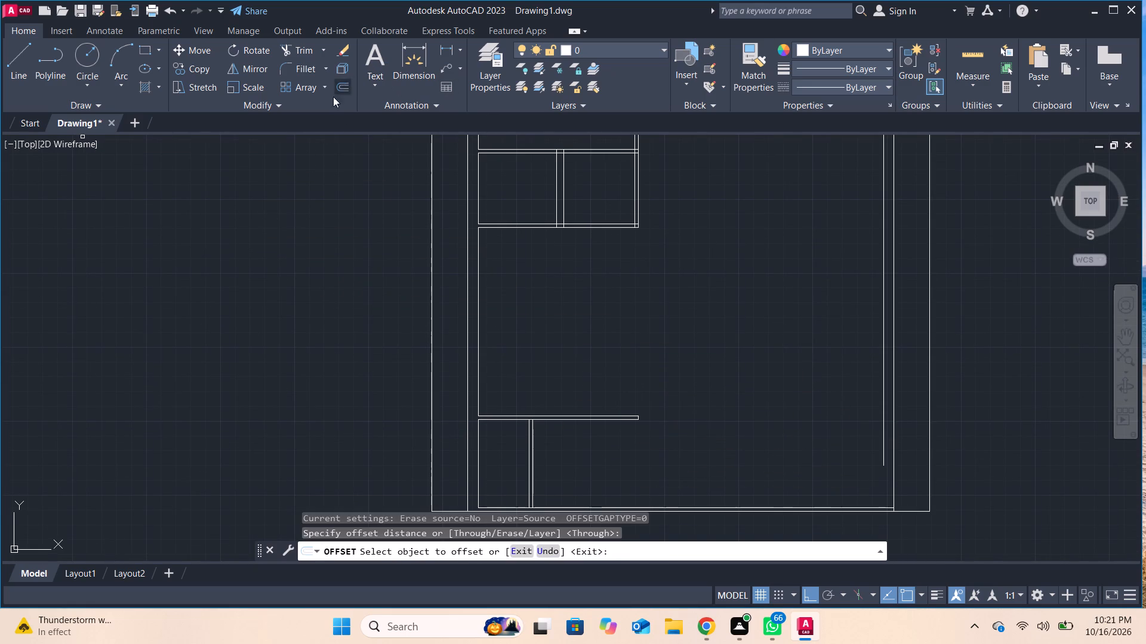
{"action": "left_click", "coordinate": [478, 324]}
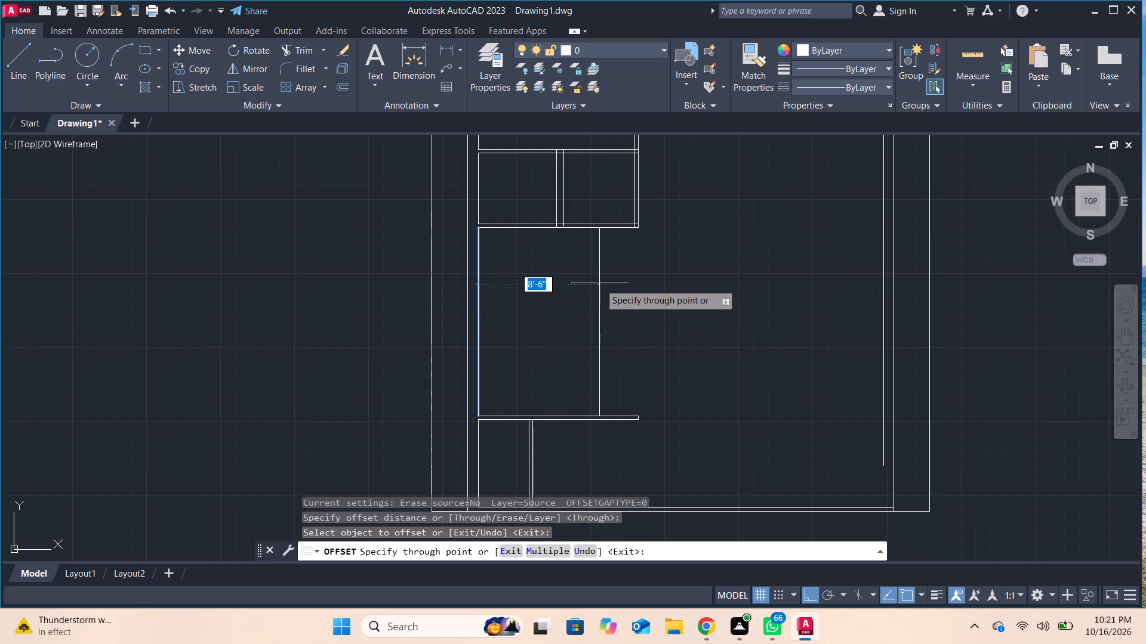
{"action": "type", "text": "16'"}
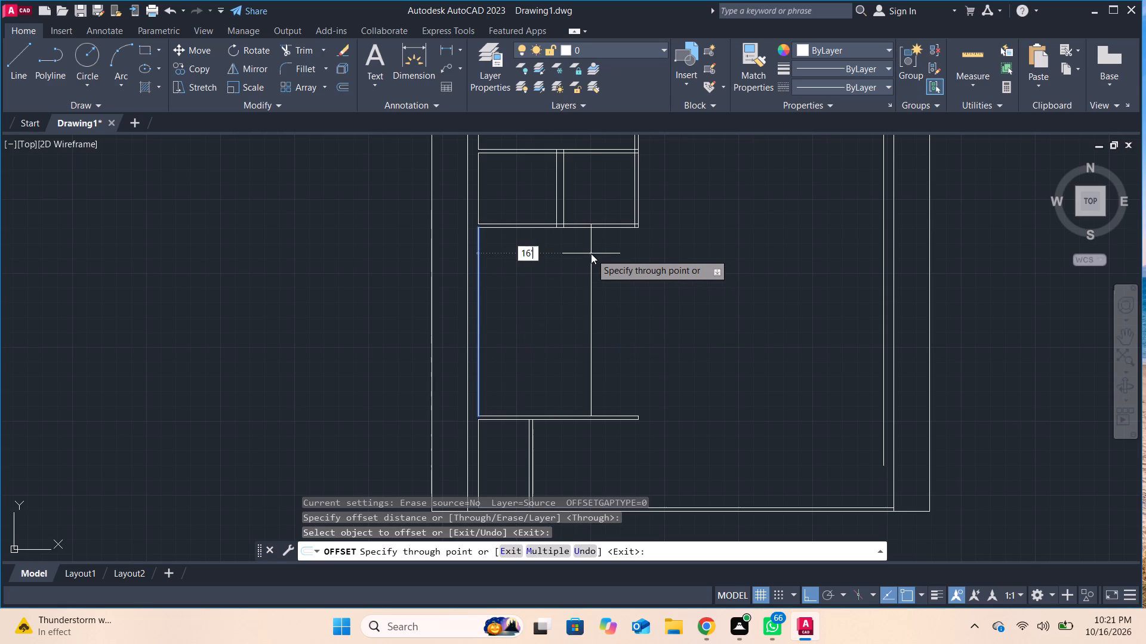
{"action": "key", "text": "Return"}
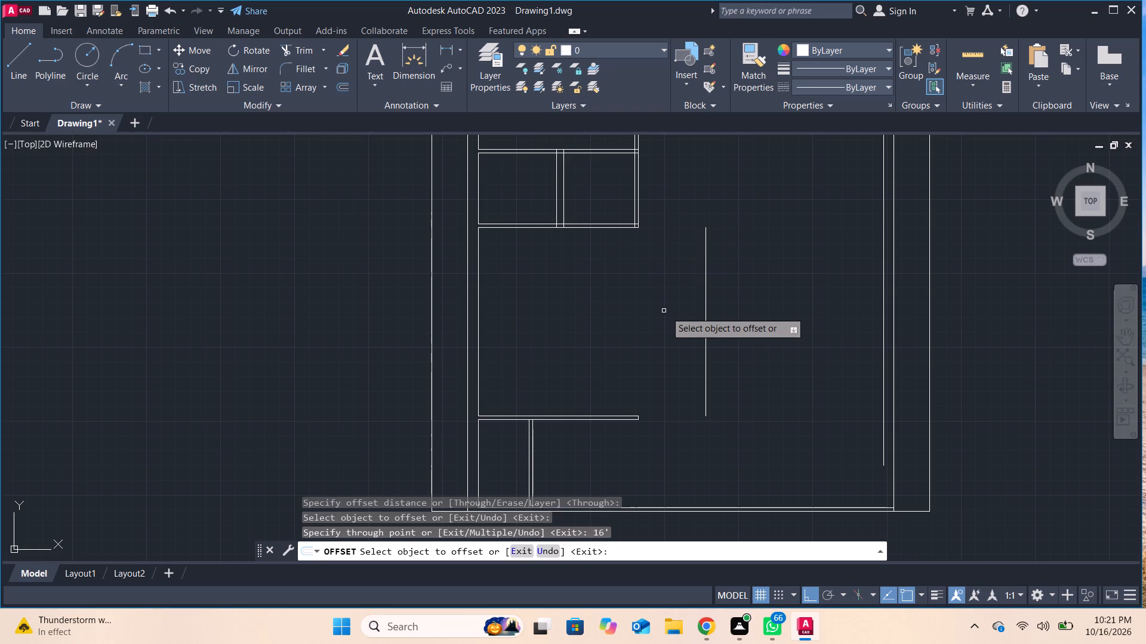
Offset the new vertical line 3" westward to give the partition its thickness.
{"action": "left_click", "coordinate": [704, 303]}
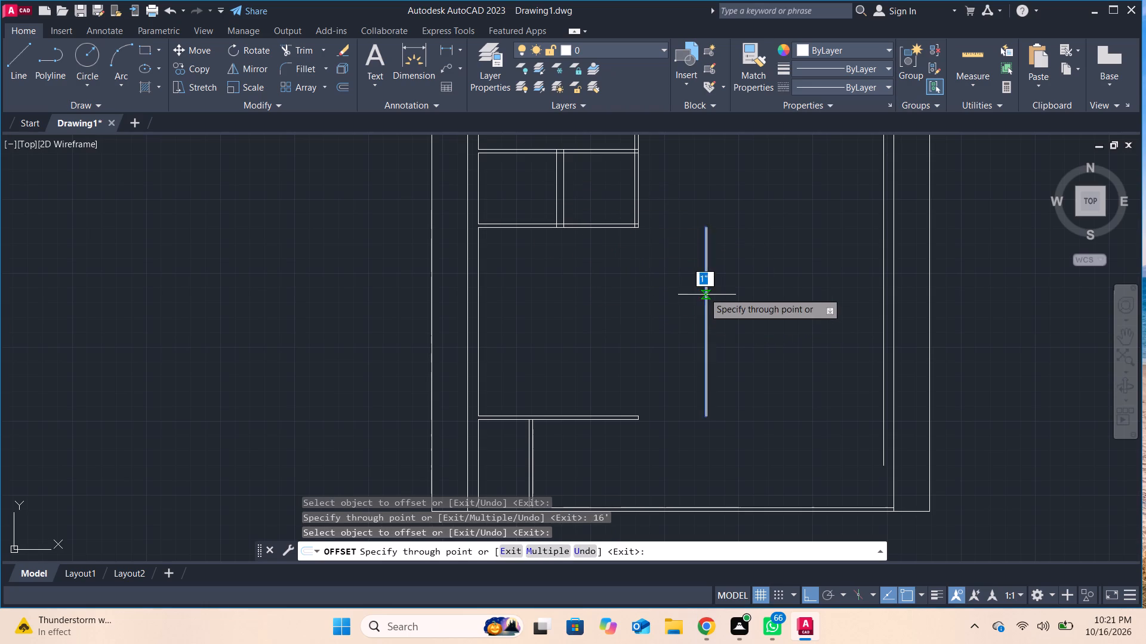
{"action": "key", "text": "3"}
{"action": "key", "text": "Return"}
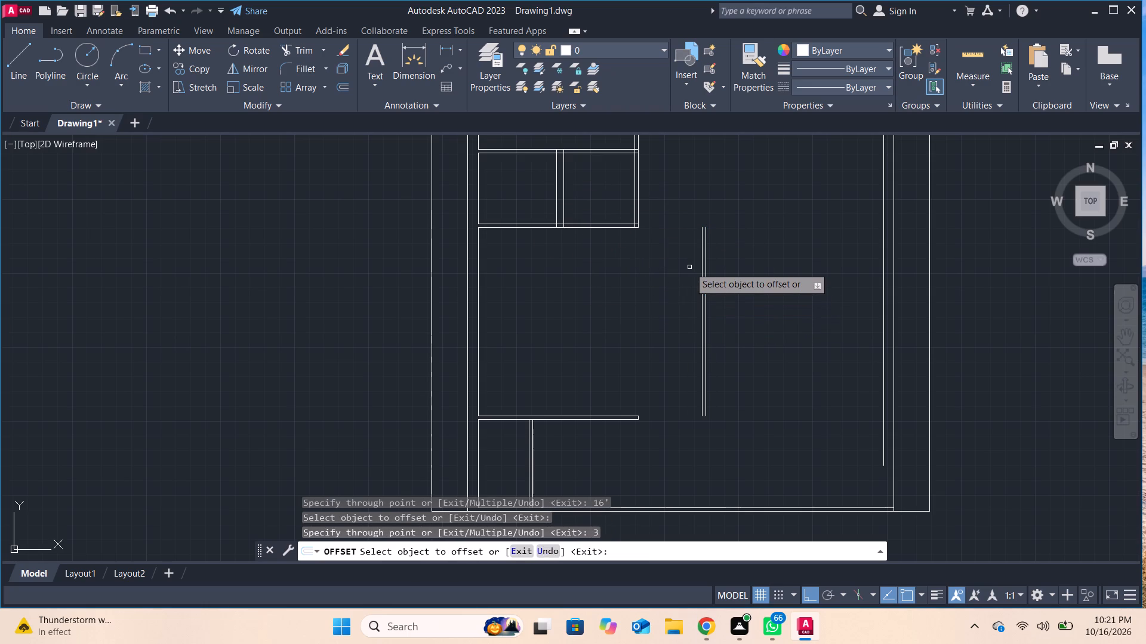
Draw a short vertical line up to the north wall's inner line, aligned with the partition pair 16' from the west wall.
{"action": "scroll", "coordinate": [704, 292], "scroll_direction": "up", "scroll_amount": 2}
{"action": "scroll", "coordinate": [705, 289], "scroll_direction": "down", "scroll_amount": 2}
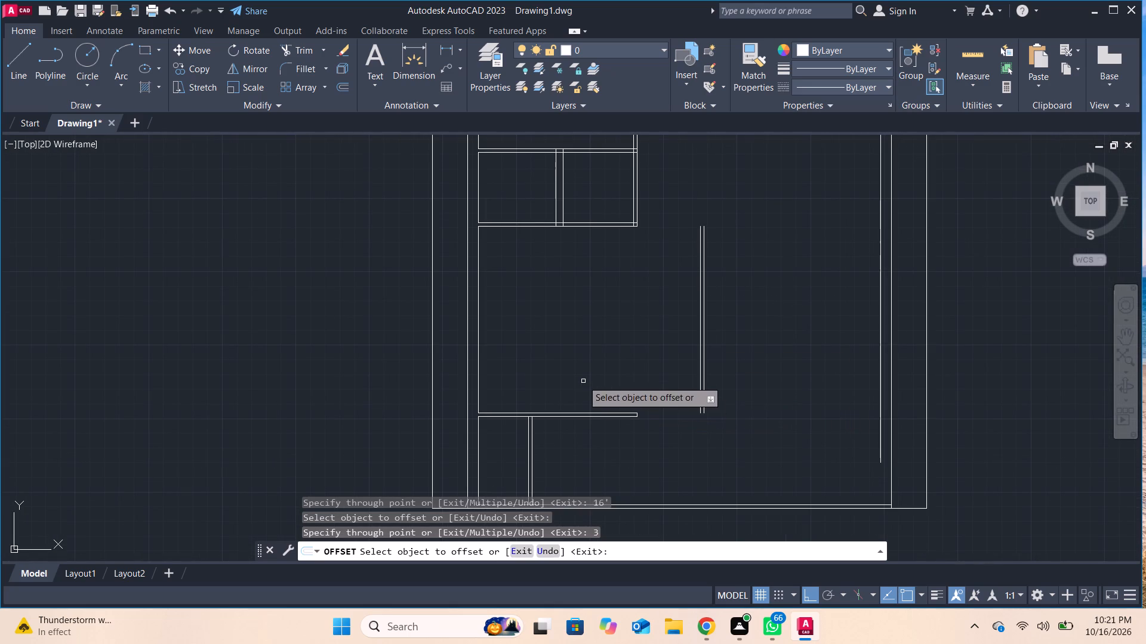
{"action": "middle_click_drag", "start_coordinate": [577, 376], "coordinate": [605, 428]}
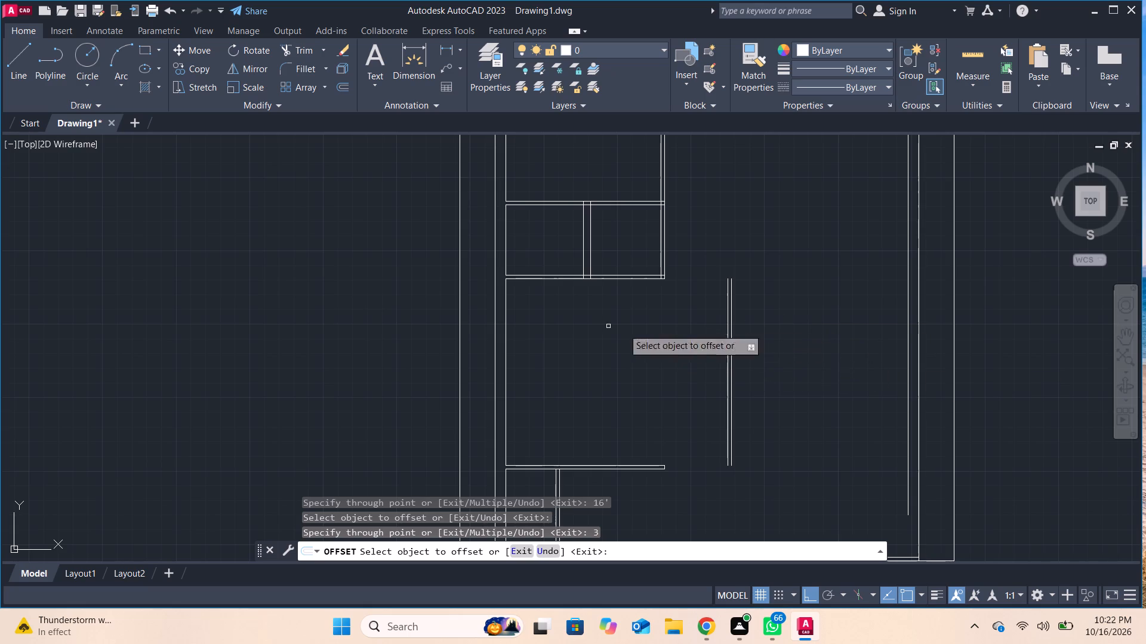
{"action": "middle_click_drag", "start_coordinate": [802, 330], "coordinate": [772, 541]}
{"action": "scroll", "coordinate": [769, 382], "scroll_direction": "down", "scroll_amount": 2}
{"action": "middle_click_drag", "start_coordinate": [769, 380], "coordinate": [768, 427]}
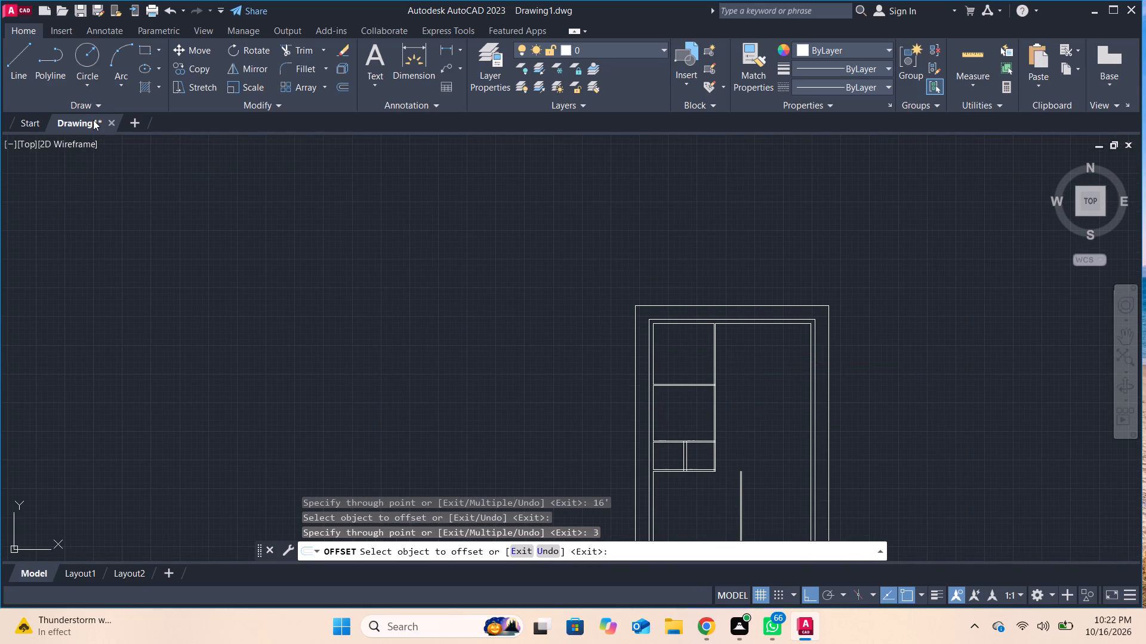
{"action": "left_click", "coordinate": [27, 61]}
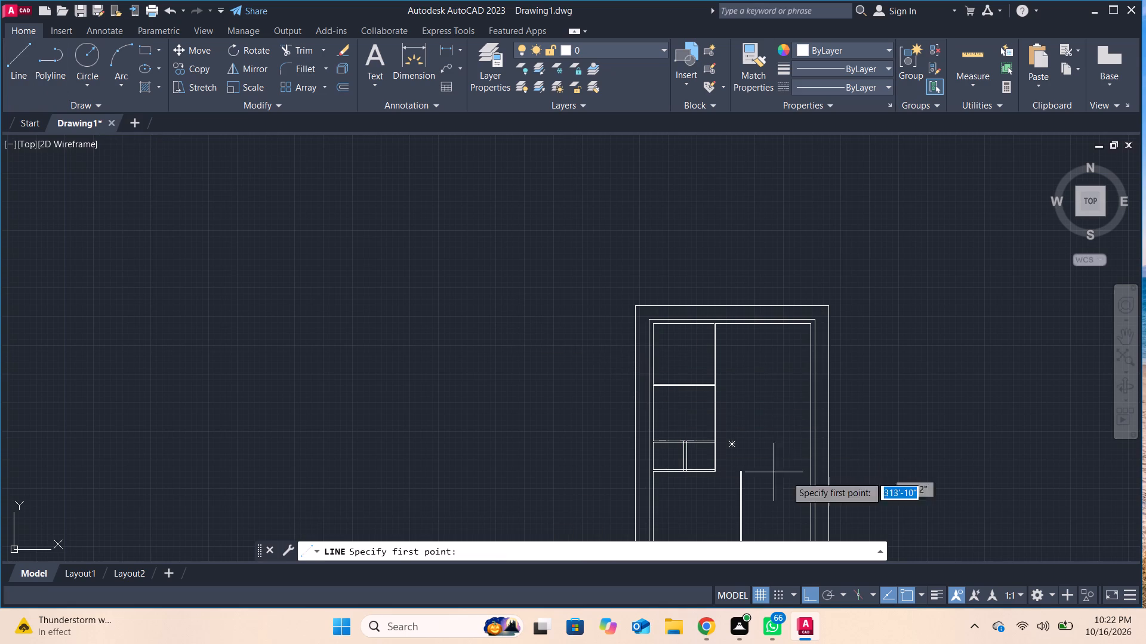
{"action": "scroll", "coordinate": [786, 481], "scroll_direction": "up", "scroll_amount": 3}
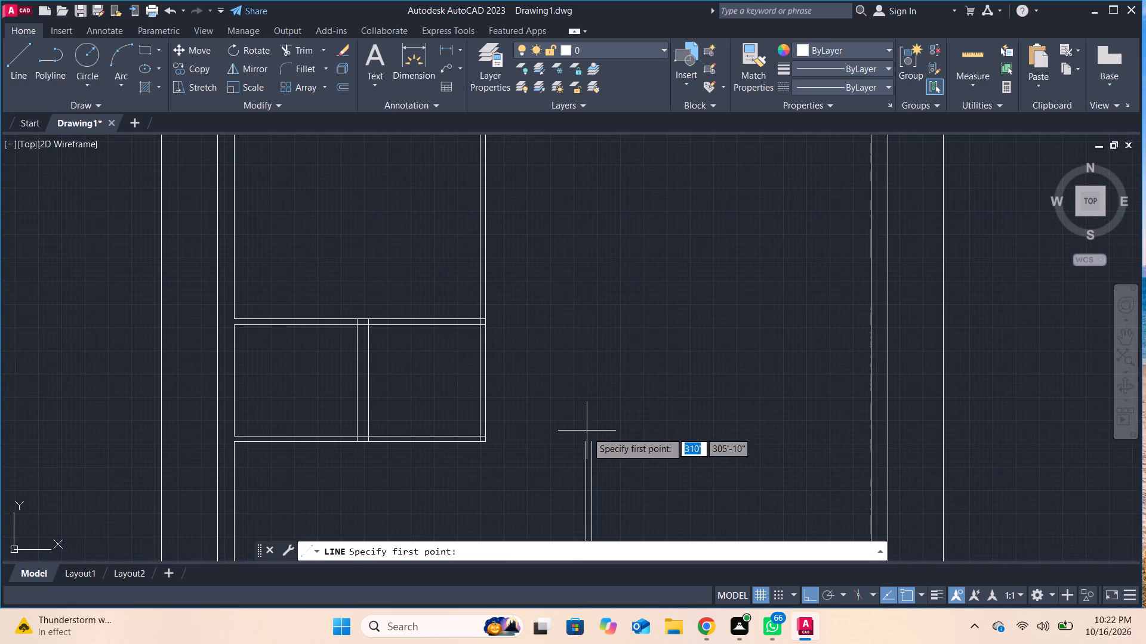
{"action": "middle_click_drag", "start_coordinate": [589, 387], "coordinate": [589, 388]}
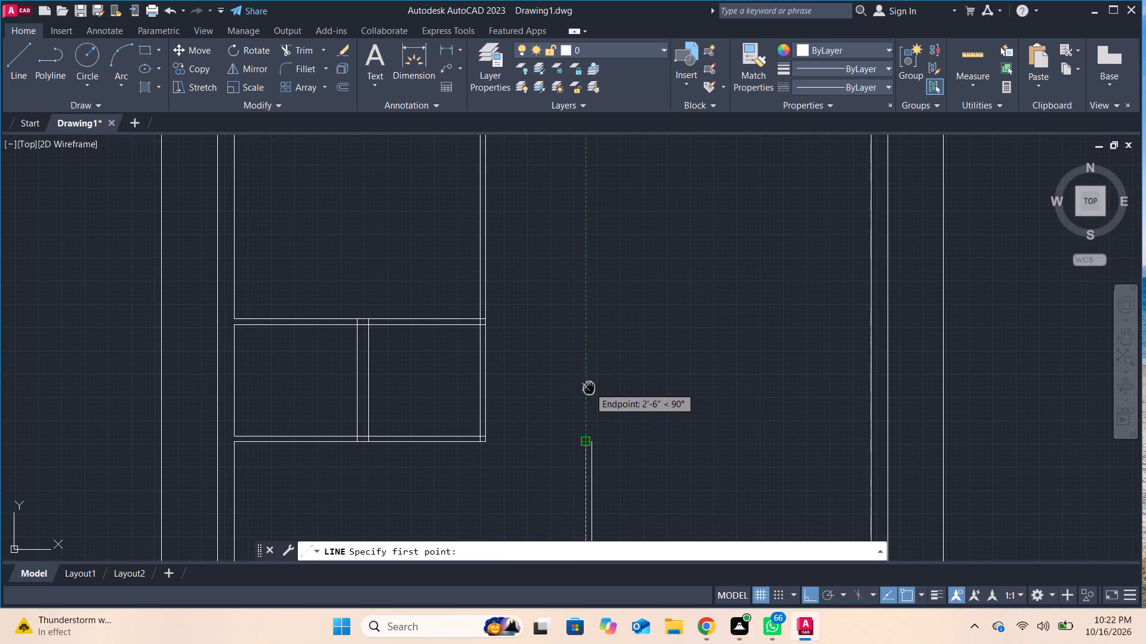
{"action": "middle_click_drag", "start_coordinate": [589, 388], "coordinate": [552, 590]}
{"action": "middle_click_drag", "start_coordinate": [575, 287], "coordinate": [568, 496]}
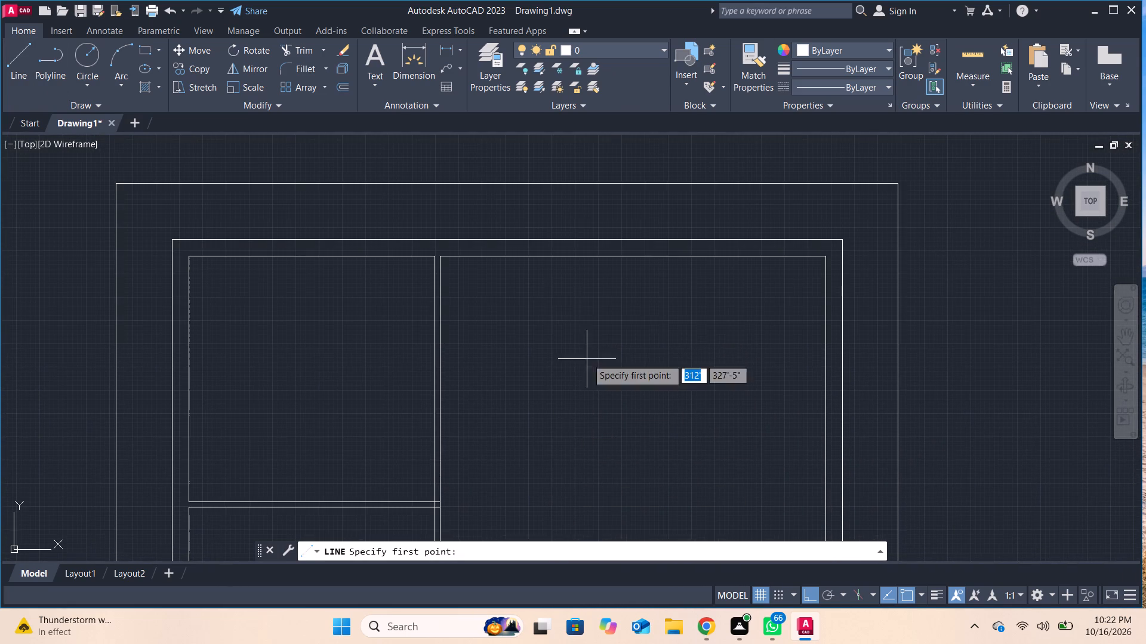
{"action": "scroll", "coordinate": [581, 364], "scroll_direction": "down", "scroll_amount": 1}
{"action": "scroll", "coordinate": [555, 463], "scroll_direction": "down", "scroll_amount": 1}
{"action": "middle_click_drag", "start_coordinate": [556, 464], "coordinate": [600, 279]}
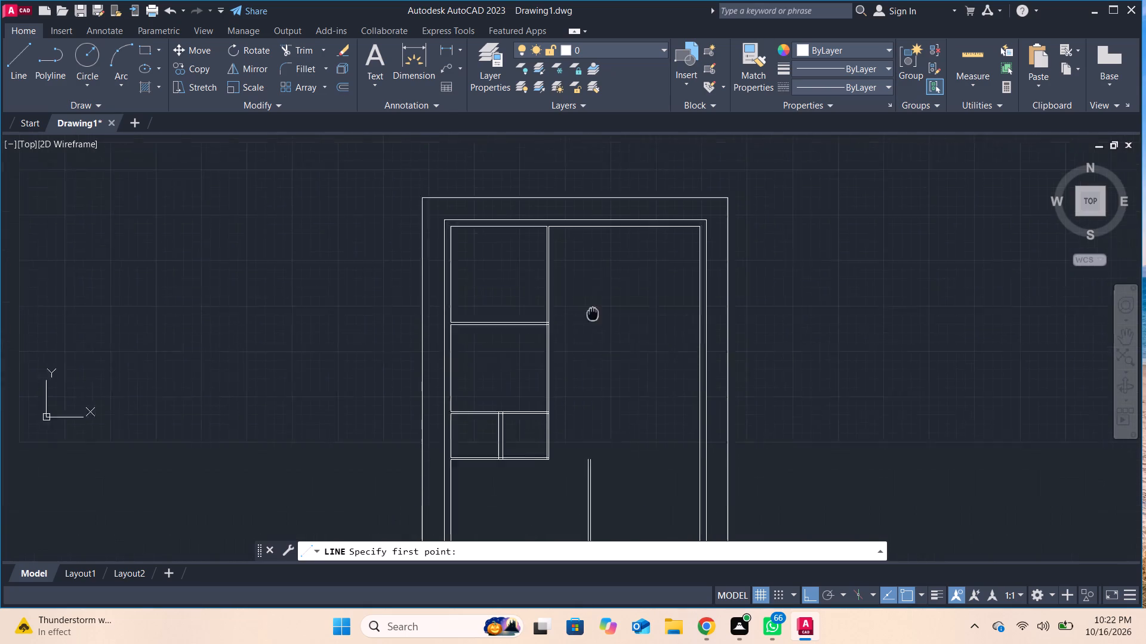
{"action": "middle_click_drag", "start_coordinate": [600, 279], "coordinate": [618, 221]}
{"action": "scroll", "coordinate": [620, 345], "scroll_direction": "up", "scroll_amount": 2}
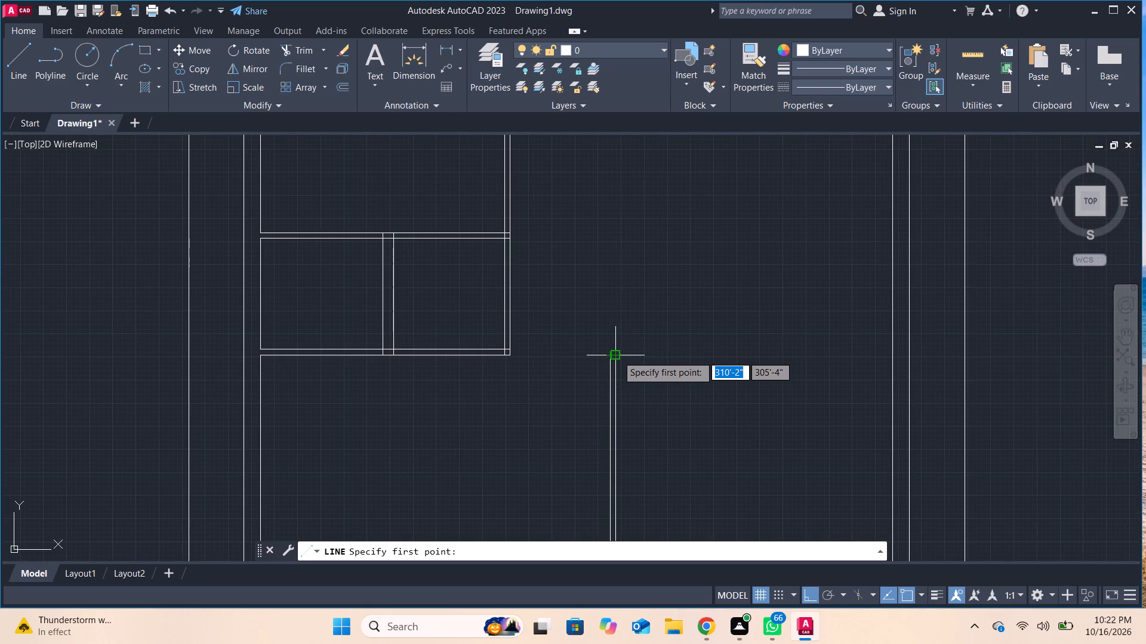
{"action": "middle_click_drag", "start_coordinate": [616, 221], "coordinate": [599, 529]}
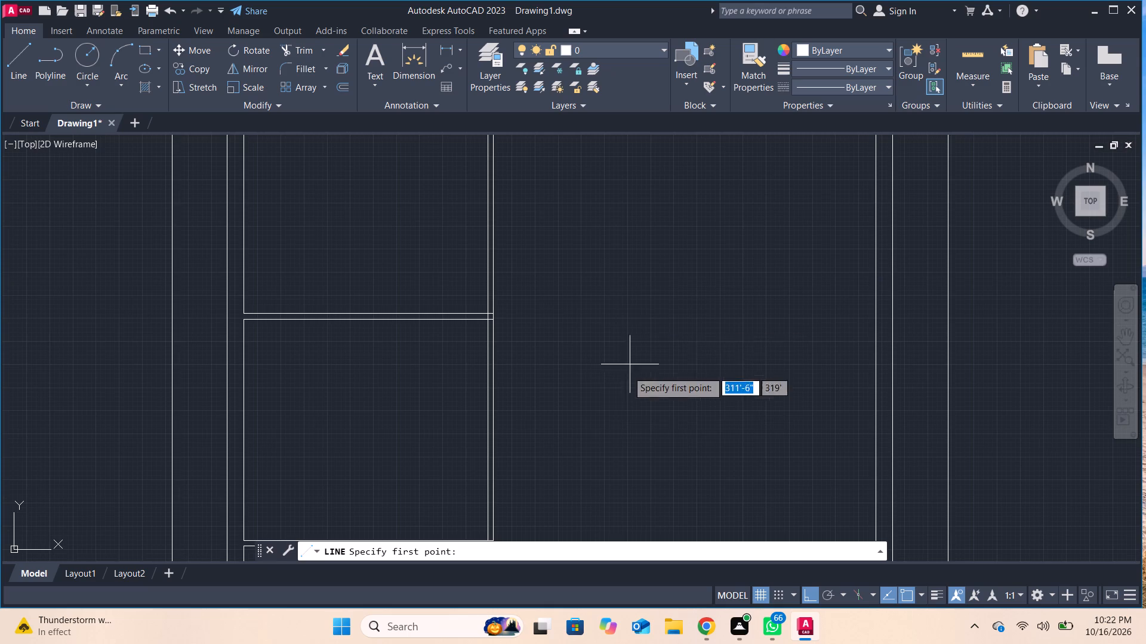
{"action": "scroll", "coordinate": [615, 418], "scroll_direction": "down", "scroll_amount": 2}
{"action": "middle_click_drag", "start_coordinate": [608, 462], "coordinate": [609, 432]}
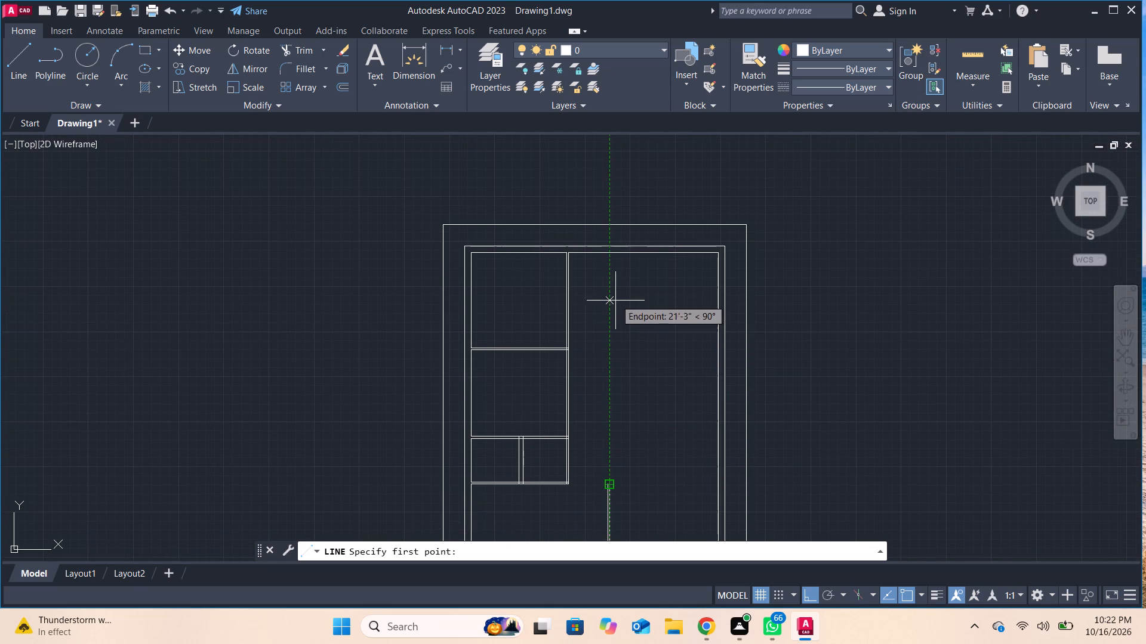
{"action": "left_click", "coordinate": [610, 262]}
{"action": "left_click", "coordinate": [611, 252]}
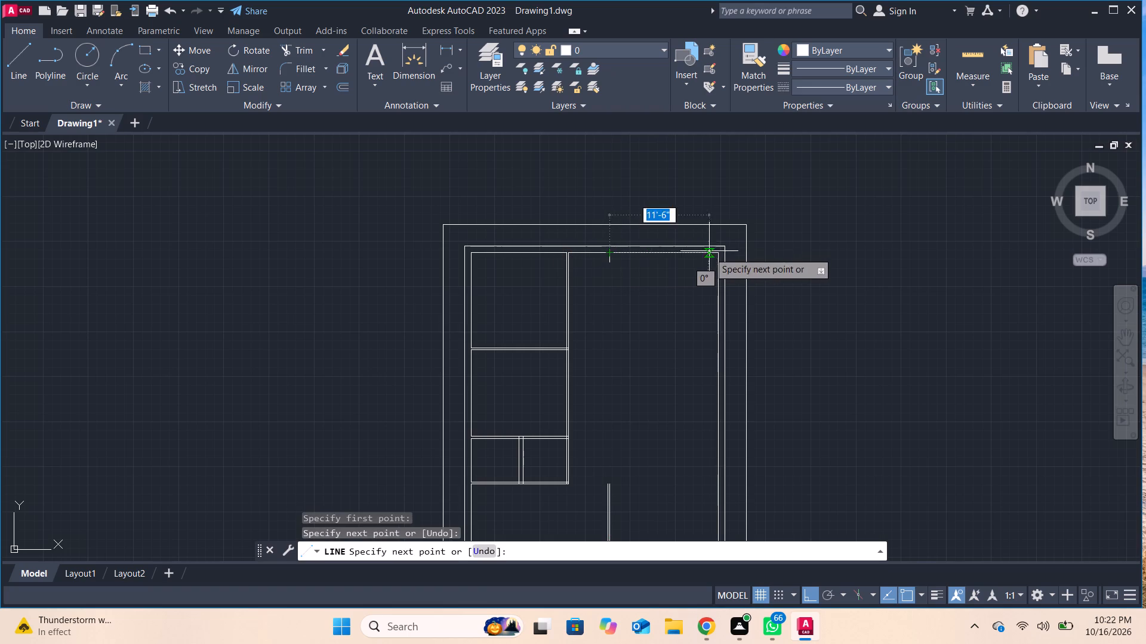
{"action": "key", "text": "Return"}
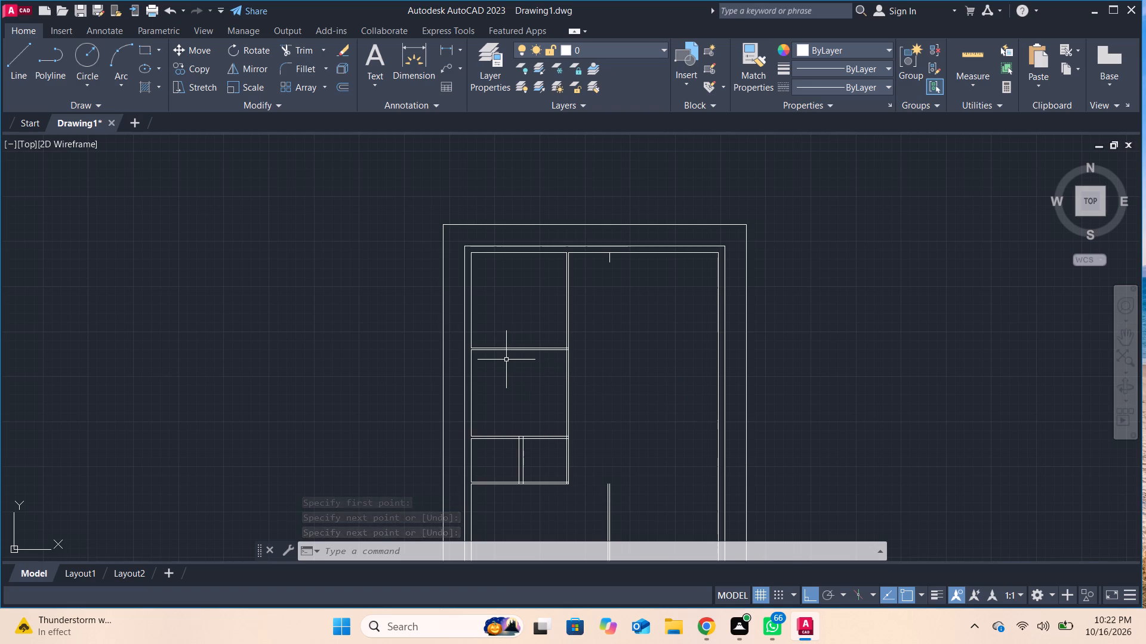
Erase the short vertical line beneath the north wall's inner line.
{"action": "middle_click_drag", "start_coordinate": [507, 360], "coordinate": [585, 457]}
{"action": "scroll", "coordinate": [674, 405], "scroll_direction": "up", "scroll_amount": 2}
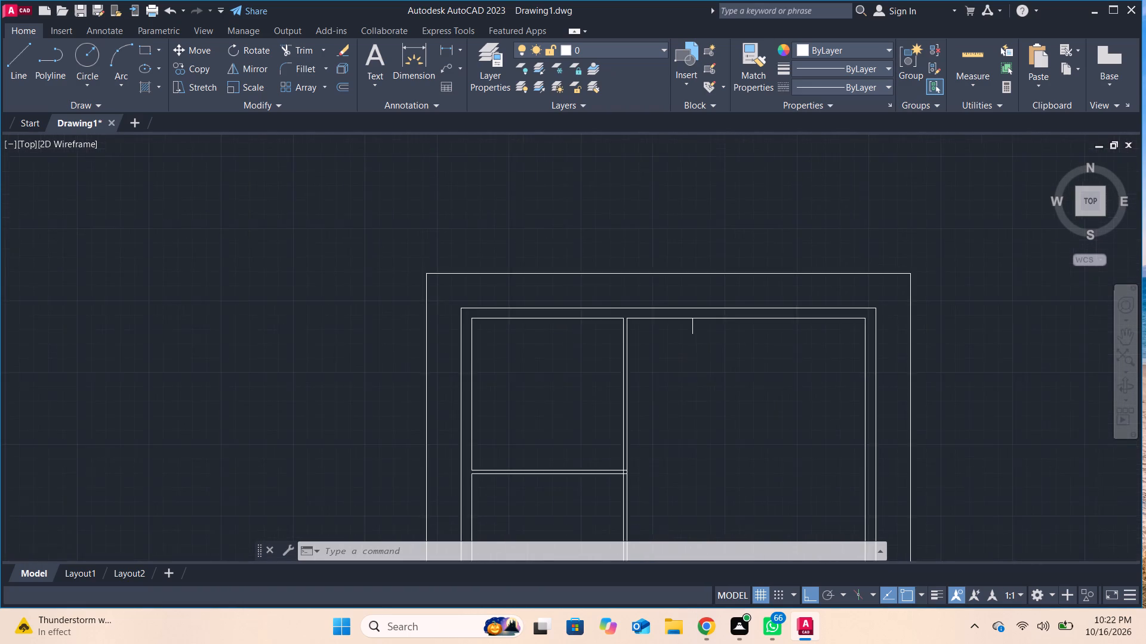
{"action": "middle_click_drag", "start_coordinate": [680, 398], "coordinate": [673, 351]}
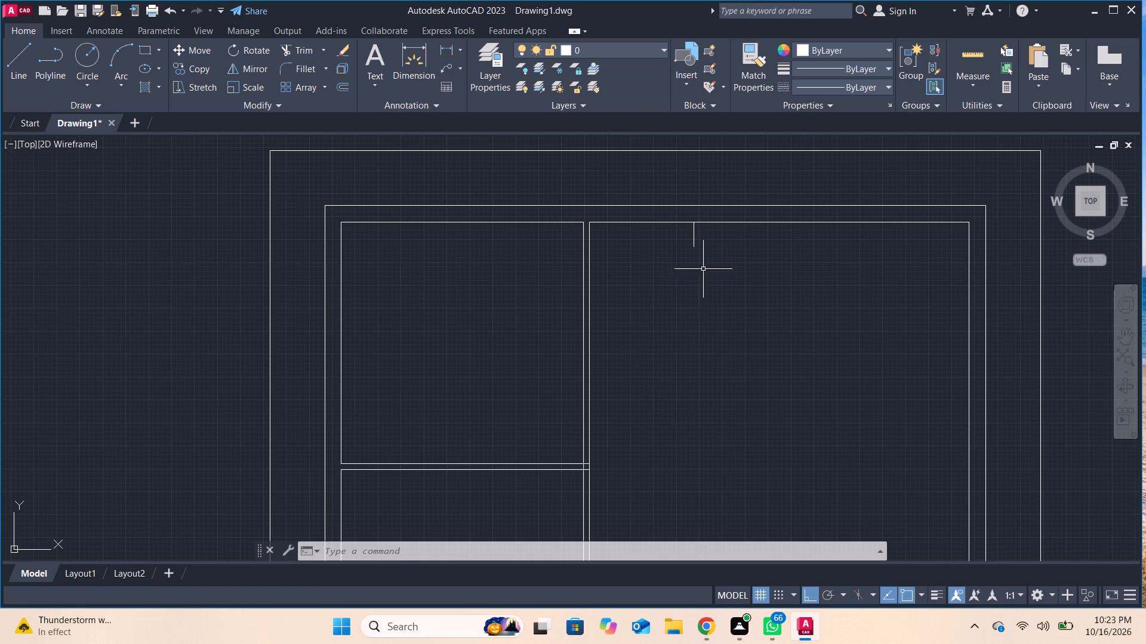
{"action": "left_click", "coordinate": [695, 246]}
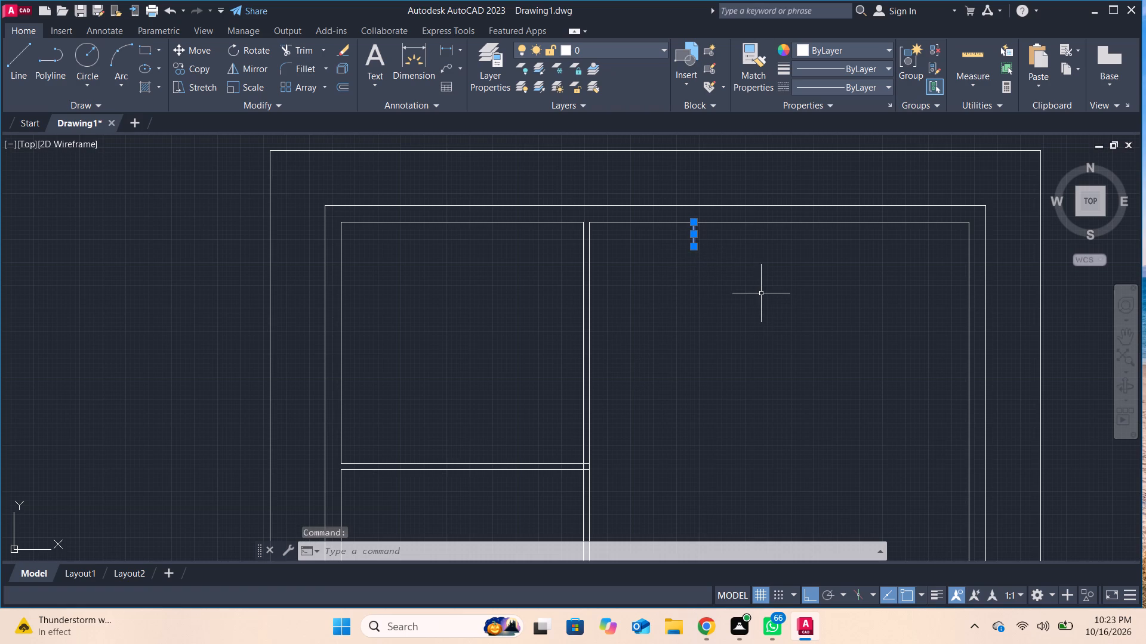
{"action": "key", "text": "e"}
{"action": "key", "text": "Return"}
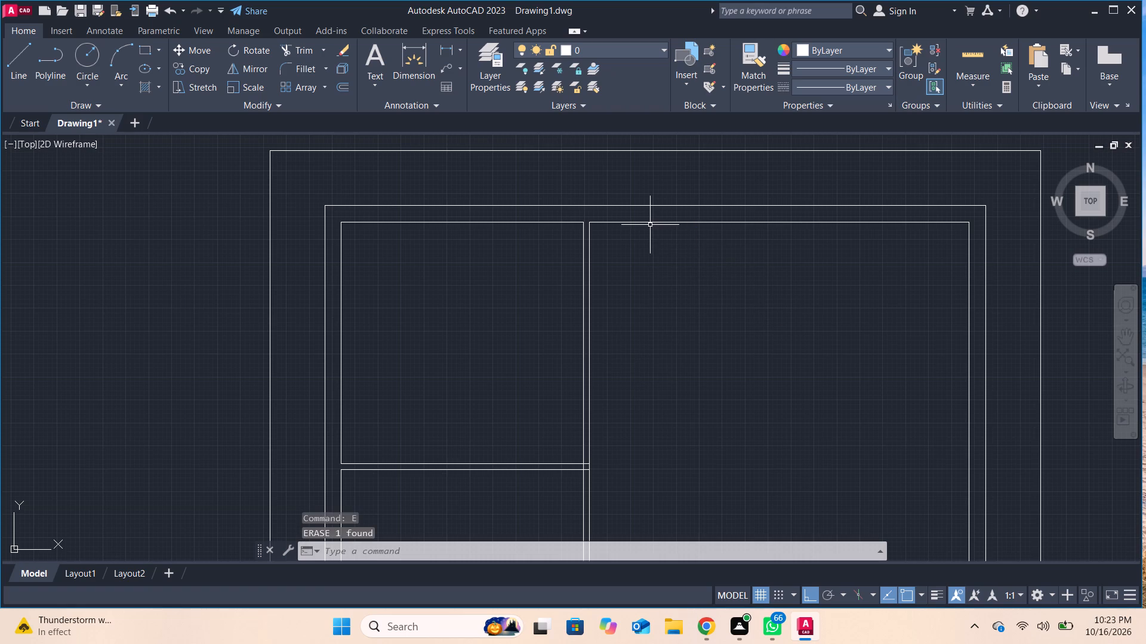
Offset the north wall's inner line in the large eastern room 7' southward.
{"action": "left_click", "coordinate": [345, 80]}
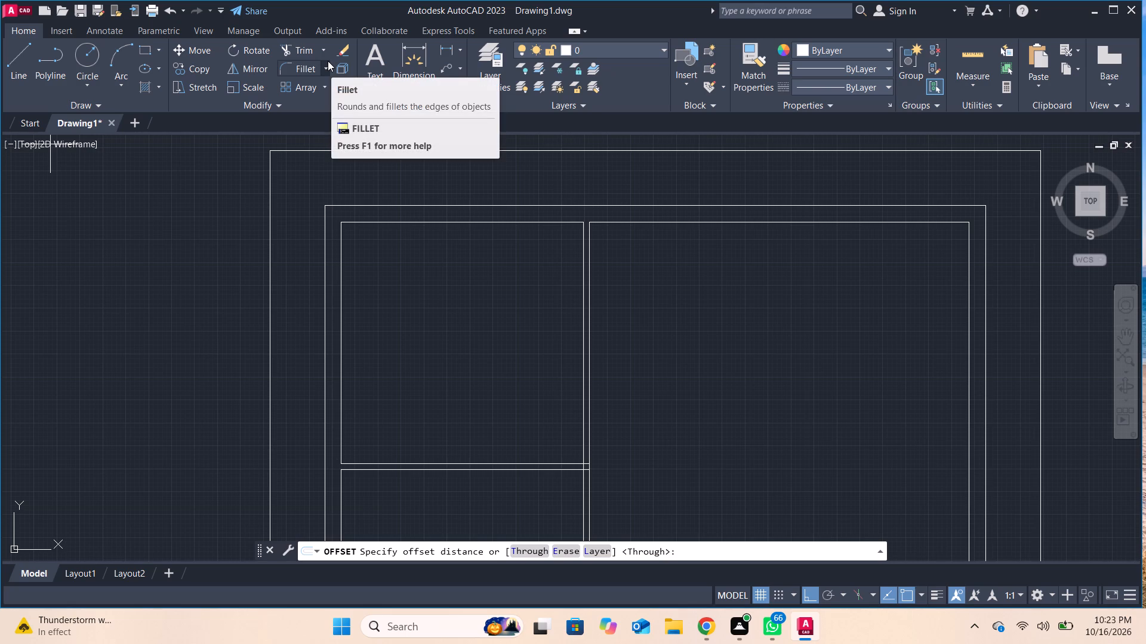
{"action": "key", "text": "Return"}
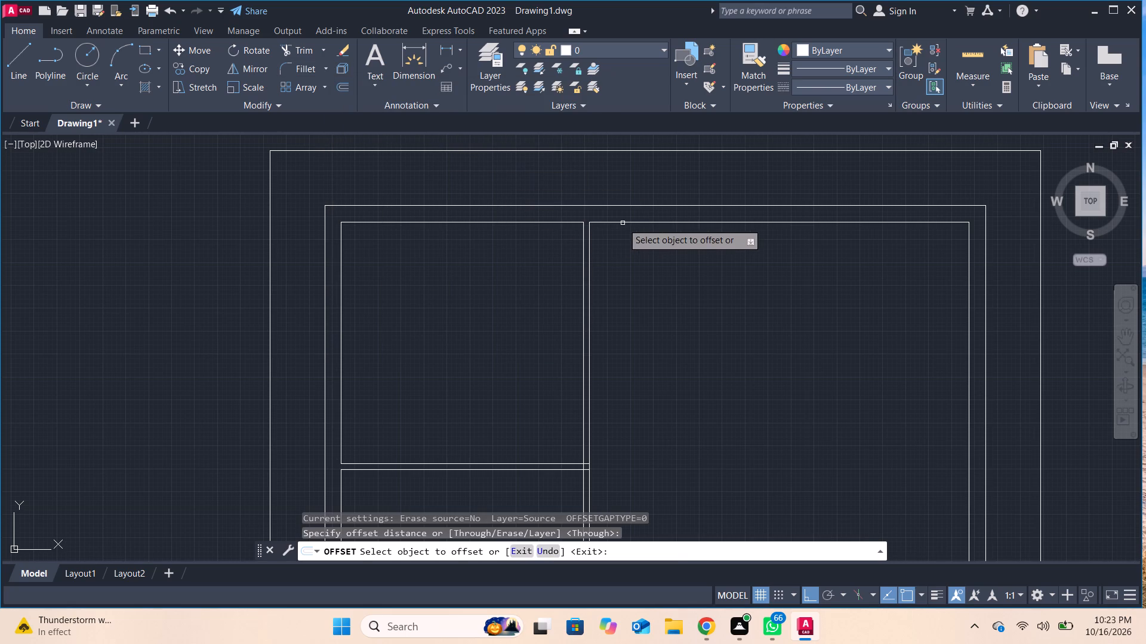
{"action": "left_click", "coordinate": [623, 223]}
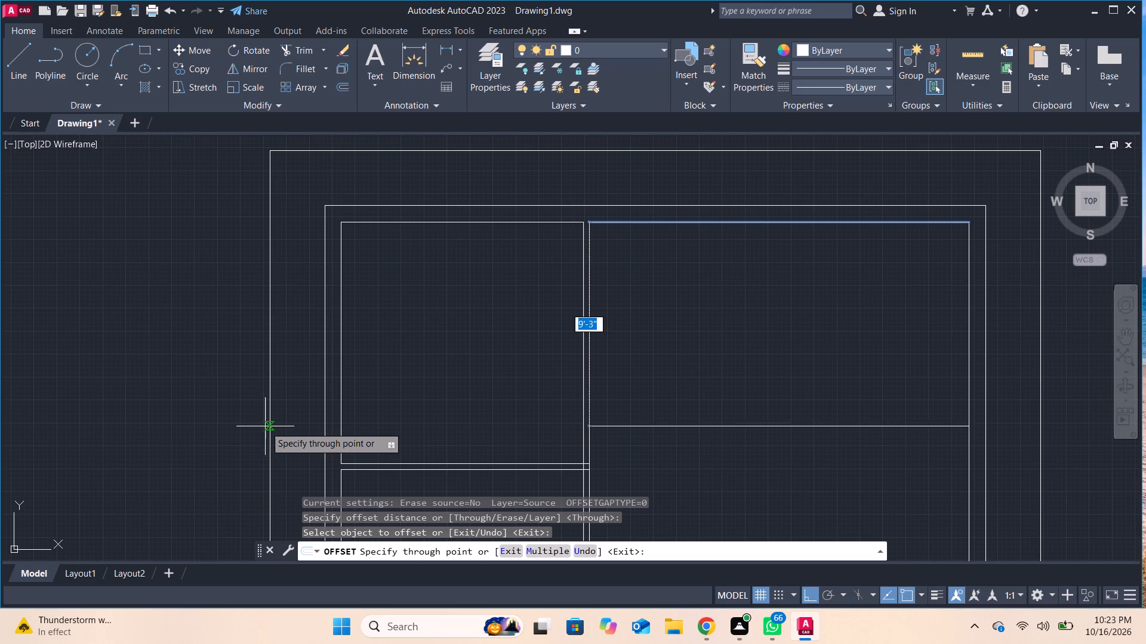
{"action": "type", "text": "7'"}
{"action": "key", "text": "Return"}
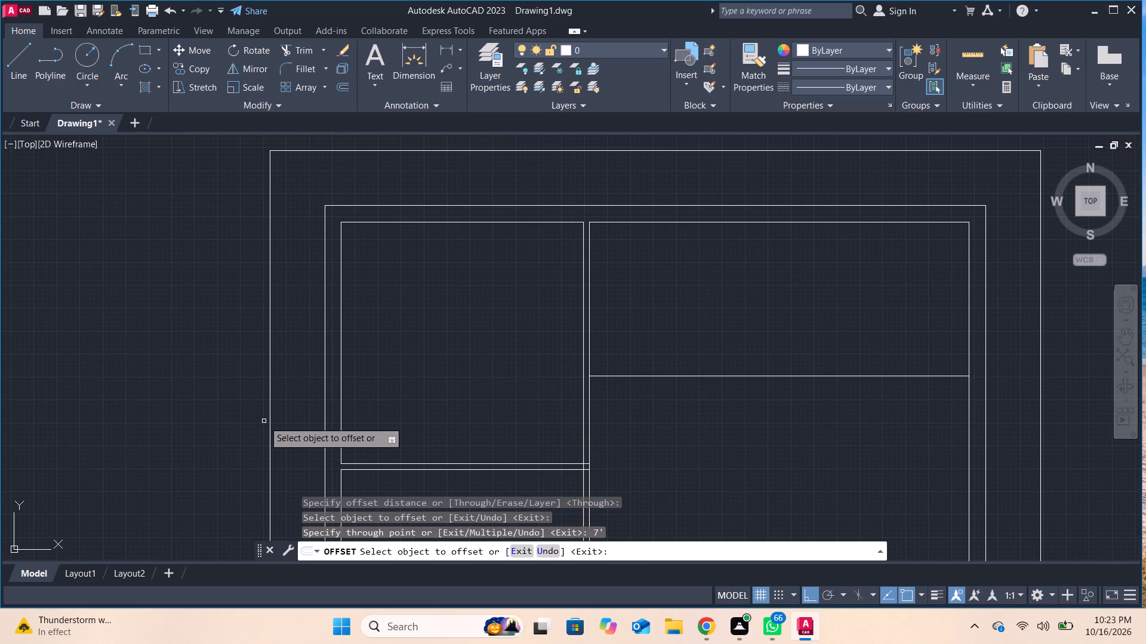
Offset the new horizontal line 3" northward to give the partition its thickness.
{"action": "left_click", "coordinate": [651, 377]}
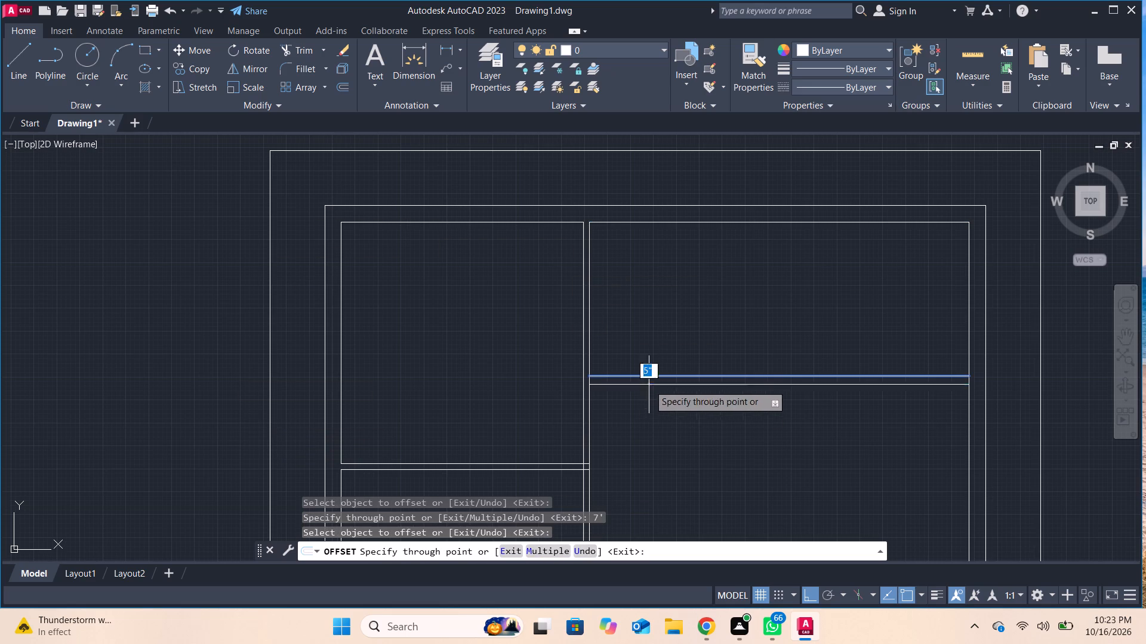
{"action": "key", "text": "3"}
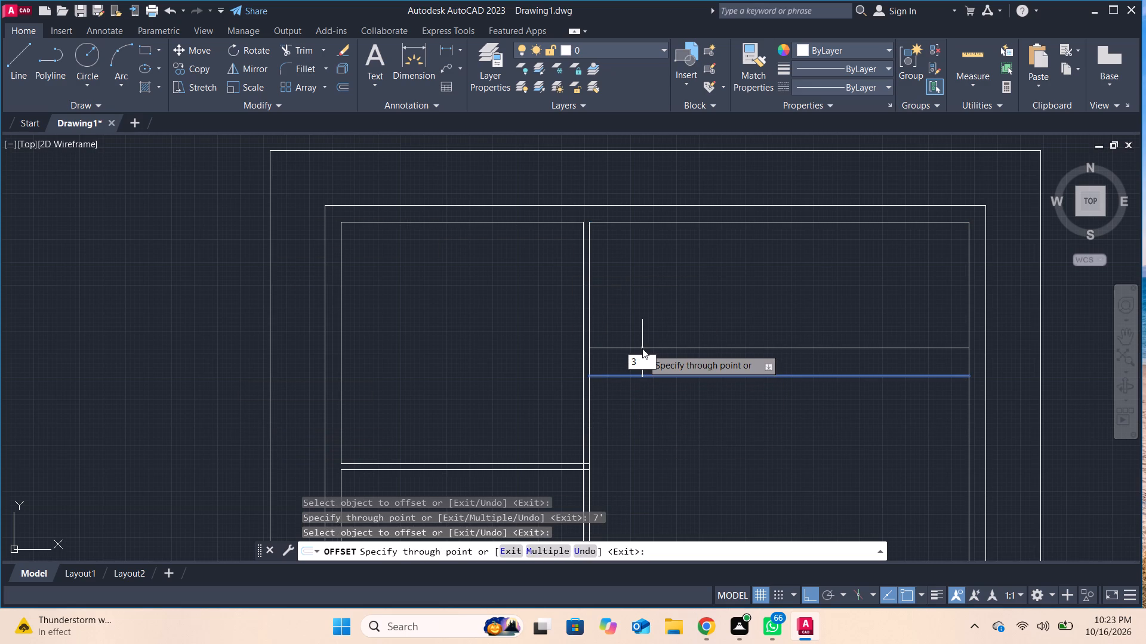
{"action": "key", "text": "Return"}
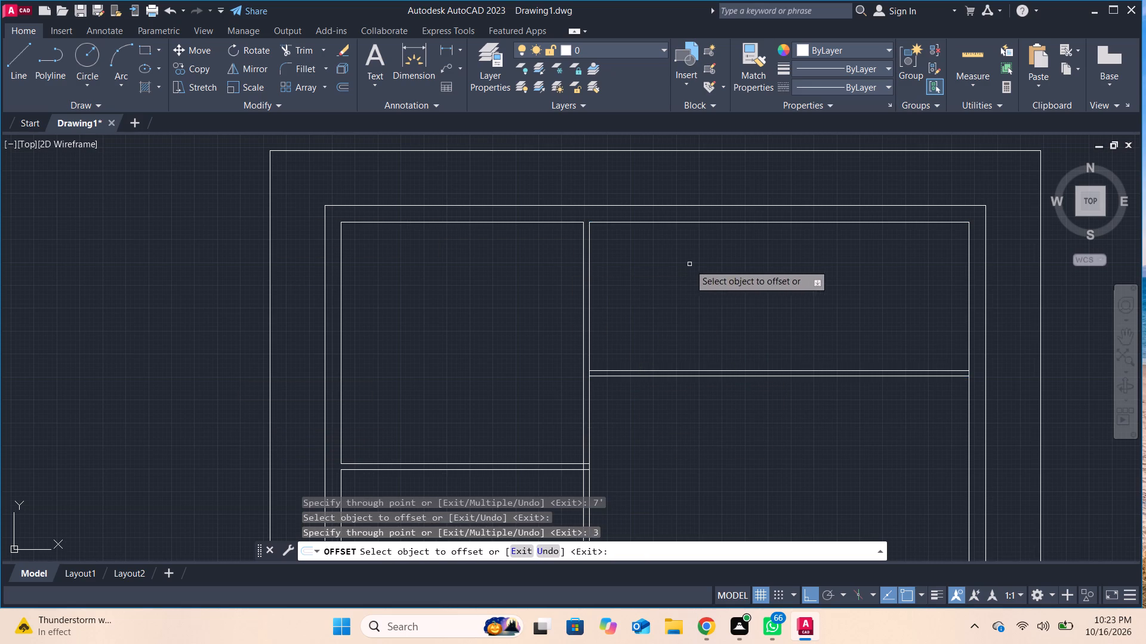
Offset the eastern line of the long vertical partition beside the northwest rooms 4'6" eastward.
{"action": "middle_click_drag", "start_coordinate": [689, 264], "coordinate": [454, 281]}
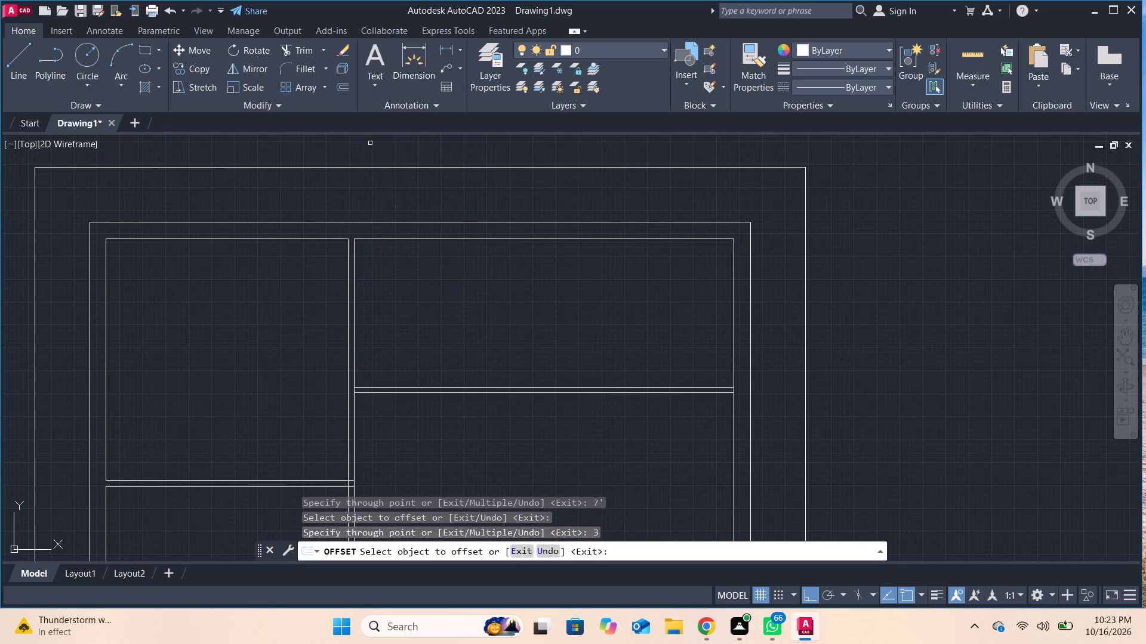
{"action": "left_click", "coordinate": [355, 324]}
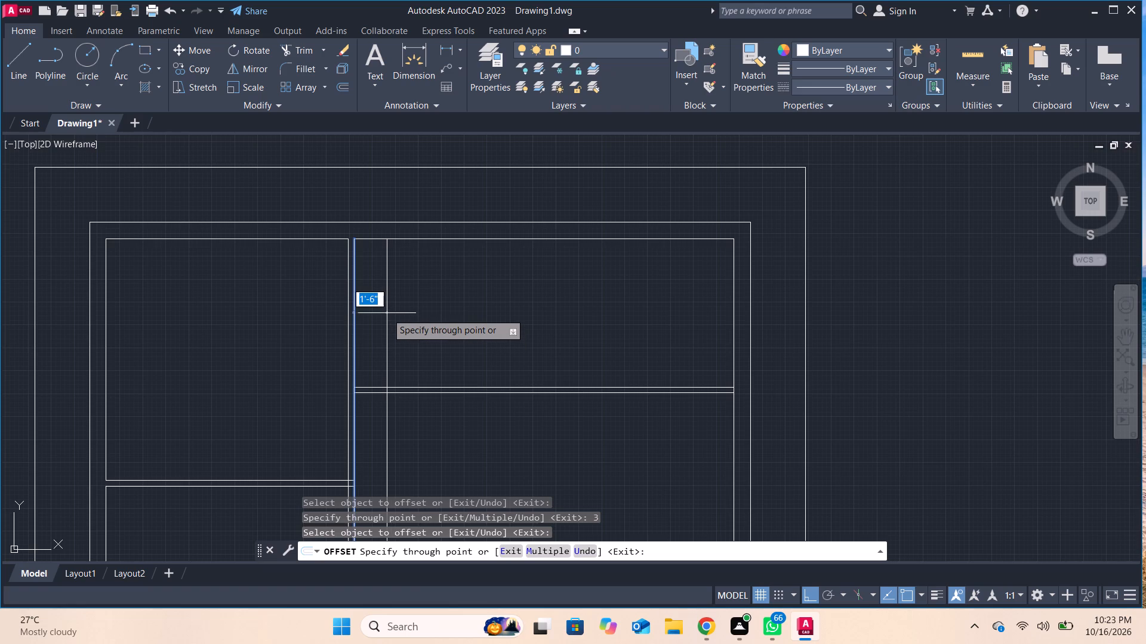
{"action": "type", "text": "4'6\""}
{"action": "key", "text": "Return"}
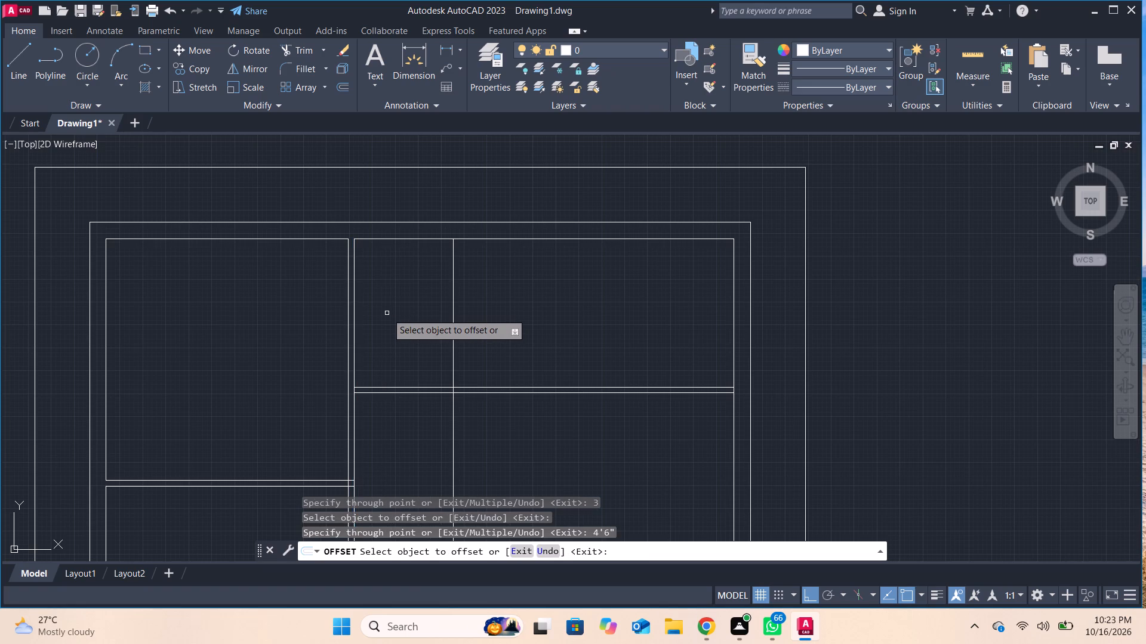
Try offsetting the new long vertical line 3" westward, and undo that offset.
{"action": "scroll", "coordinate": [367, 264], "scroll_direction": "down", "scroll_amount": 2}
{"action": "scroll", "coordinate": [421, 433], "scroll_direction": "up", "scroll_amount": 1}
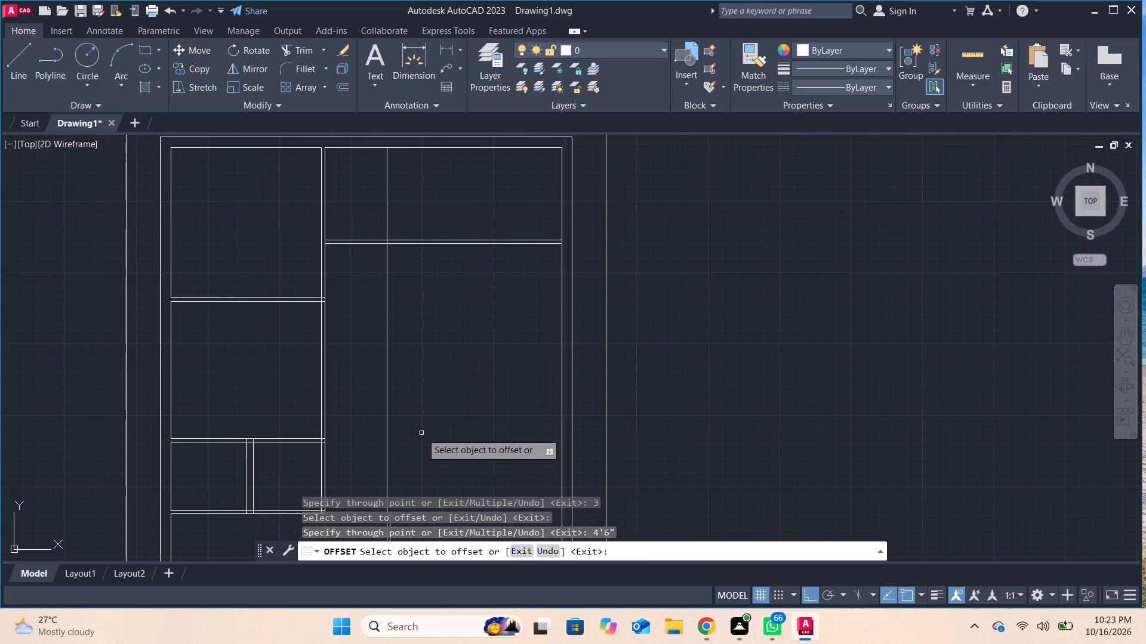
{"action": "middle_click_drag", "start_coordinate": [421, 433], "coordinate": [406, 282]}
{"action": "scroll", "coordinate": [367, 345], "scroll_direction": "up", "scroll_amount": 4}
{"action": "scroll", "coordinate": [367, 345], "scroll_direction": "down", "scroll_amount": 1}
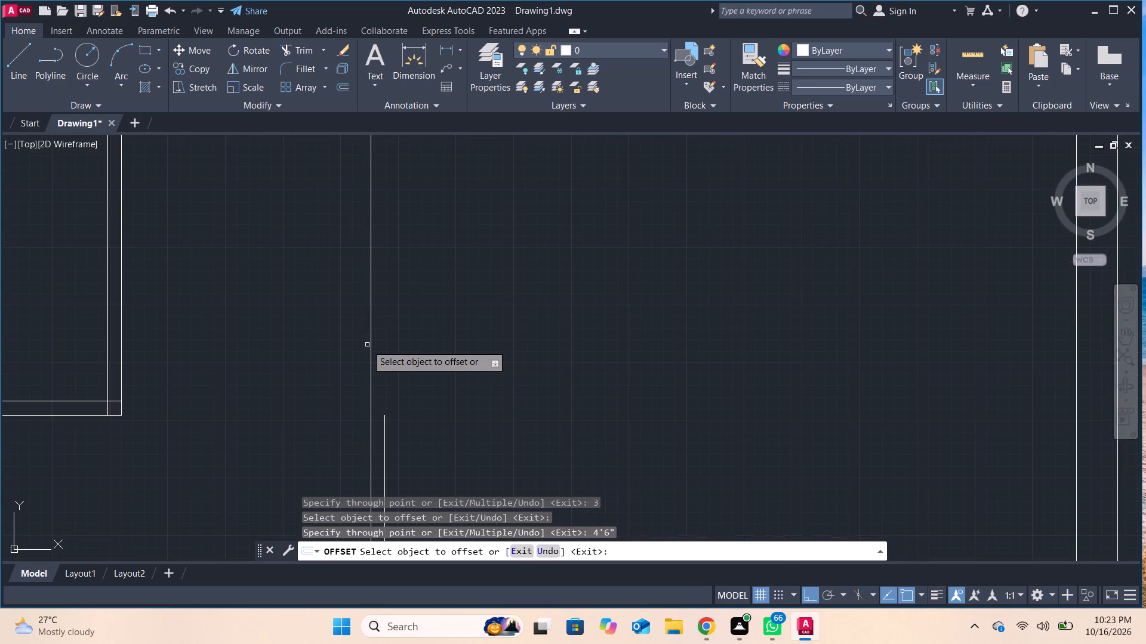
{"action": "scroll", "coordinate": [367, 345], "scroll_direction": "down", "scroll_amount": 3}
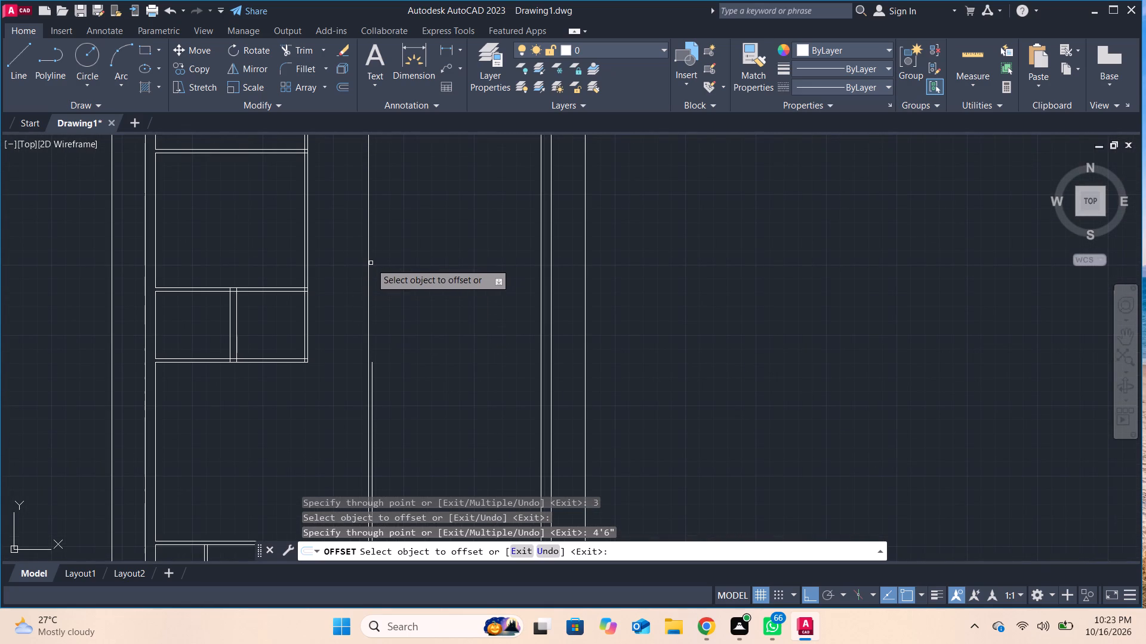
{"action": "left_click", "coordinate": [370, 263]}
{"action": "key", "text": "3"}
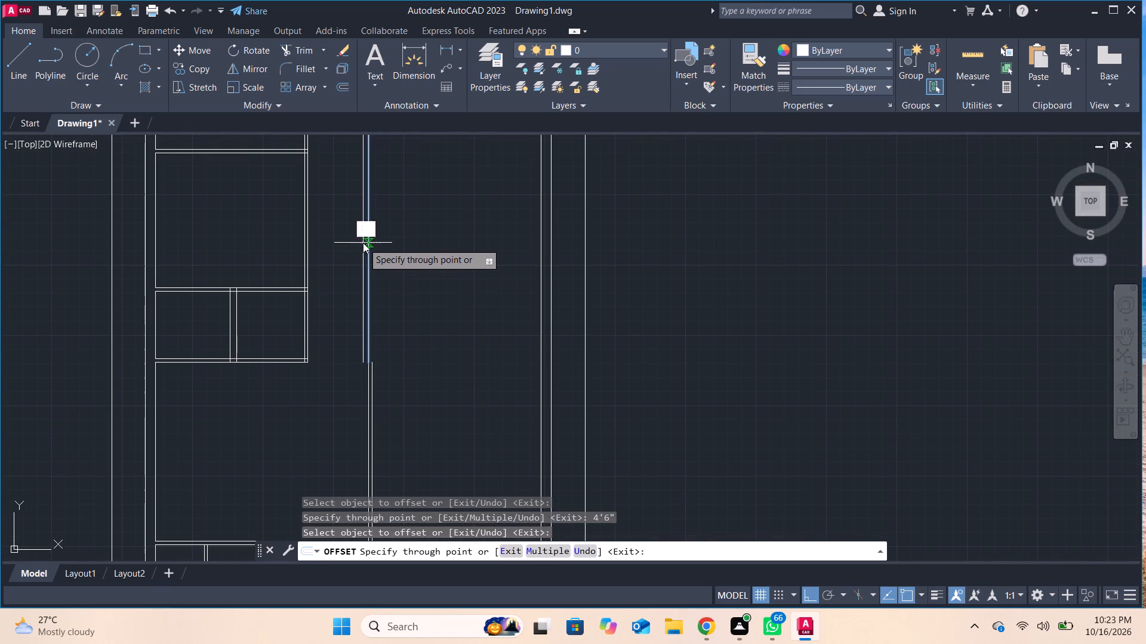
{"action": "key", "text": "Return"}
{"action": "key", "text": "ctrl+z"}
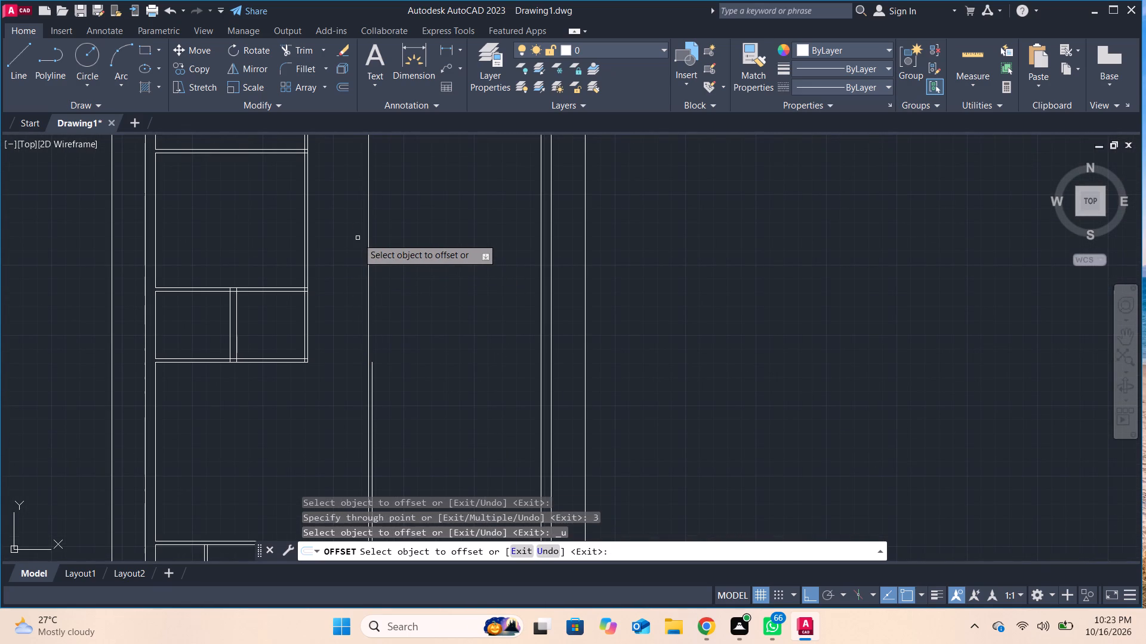
Offset the new long vertical line 3" eastward to align with the partition pair further south.
{"action": "left_click", "coordinate": [369, 241]}
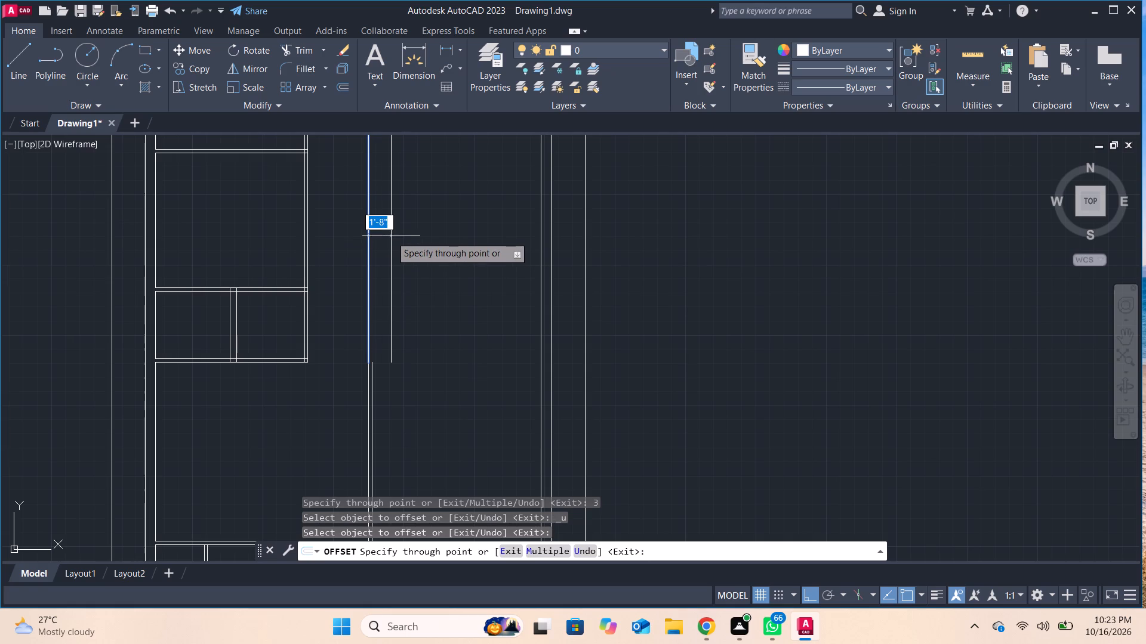
{"action": "key", "text": "3"}
{"action": "key", "text": "Return"}
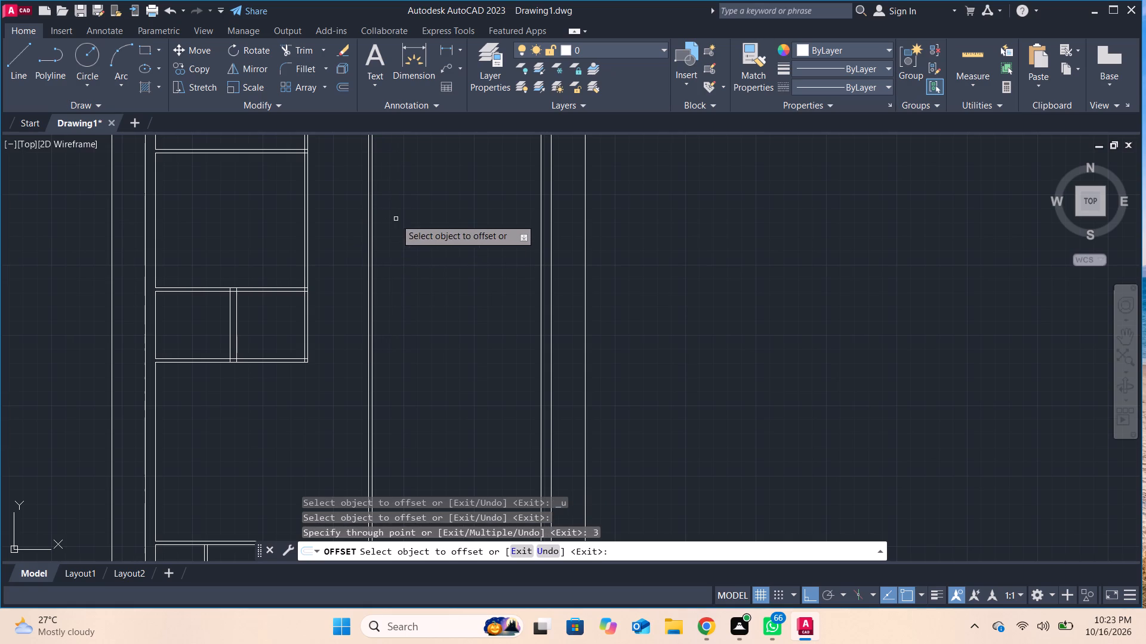
{"action": "middle_click_drag", "start_coordinate": [398, 218], "coordinate": [478, 419]}
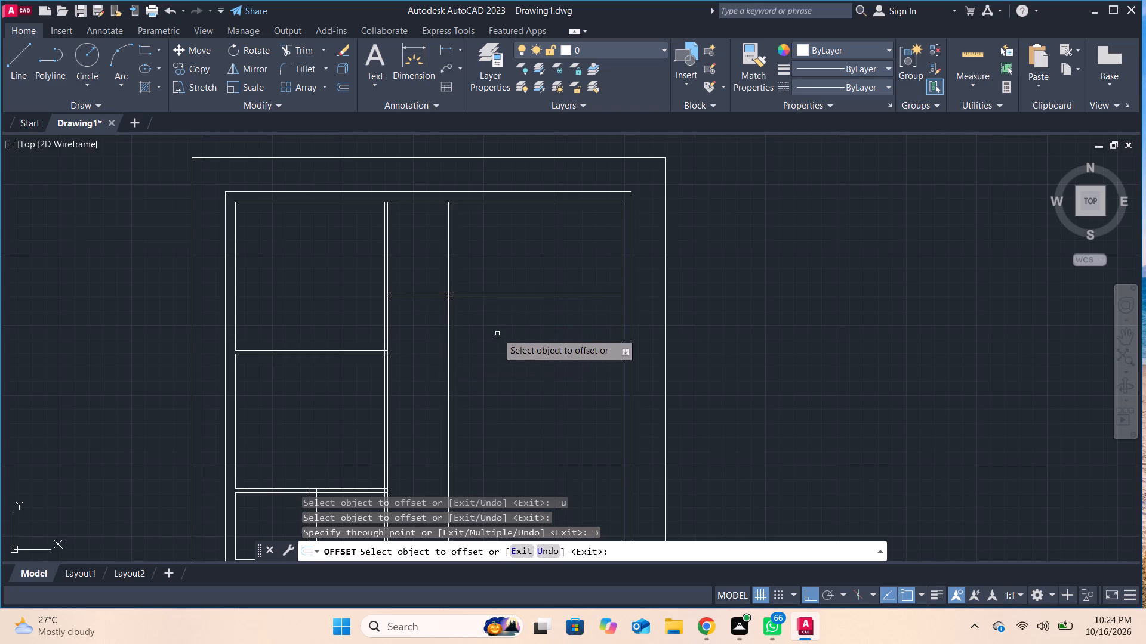
Measure the clear width and depth of the northeast room with Quick Measure.
{"action": "middle_click_drag", "start_coordinate": [497, 333], "coordinate": [505, 382]}
{"action": "scroll", "coordinate": [501, 367], "scroll_direction": "up", "scroll_amount": 2}
{"action": "middle_click_drag", "start_coordinate": [501, 364], "coordinate": [470, 467]}
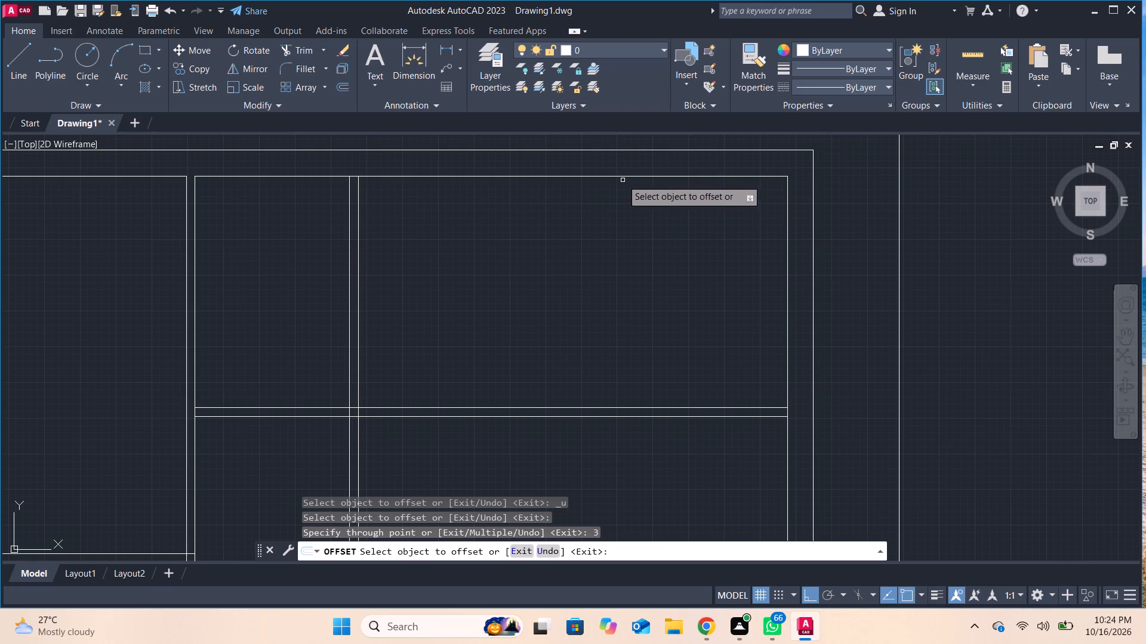
{"action": "left_click", "coordinate": [967, 55]}
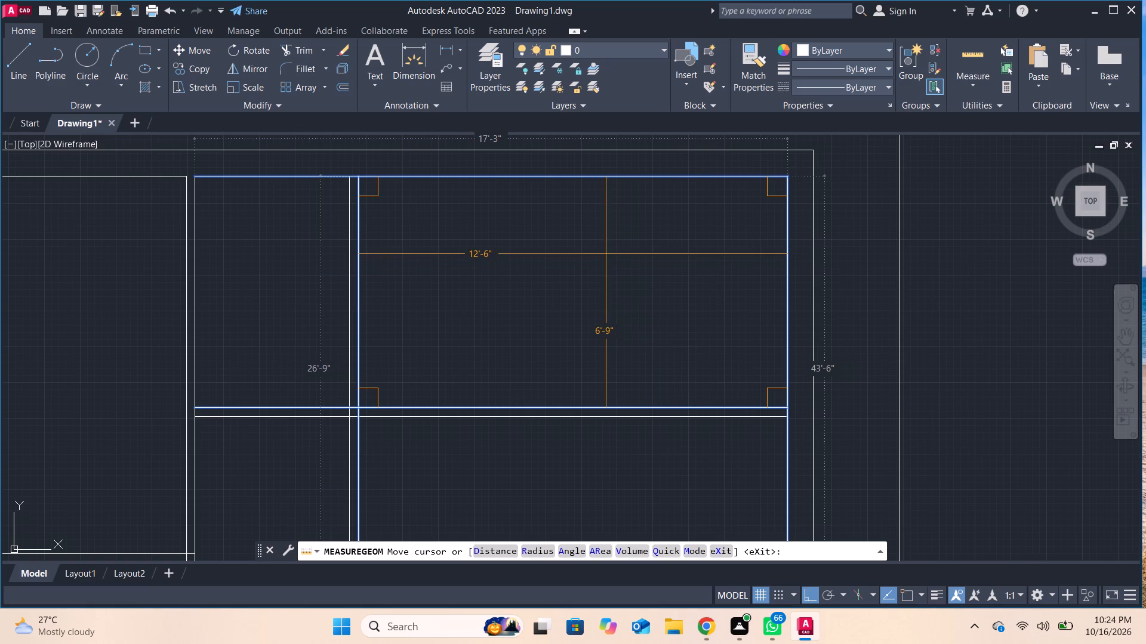
{"action": "scroll", "coordinate": [621, 302], "scroll_direction": "down", "scroll_amount": 2}
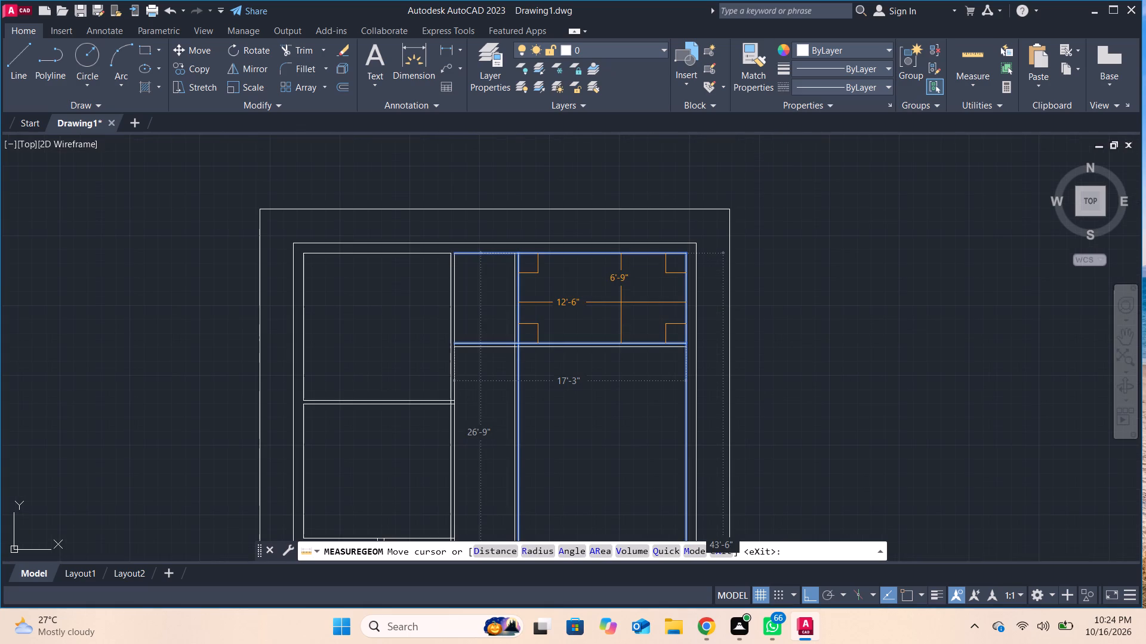
{"action": "key", "text": "Escape"}
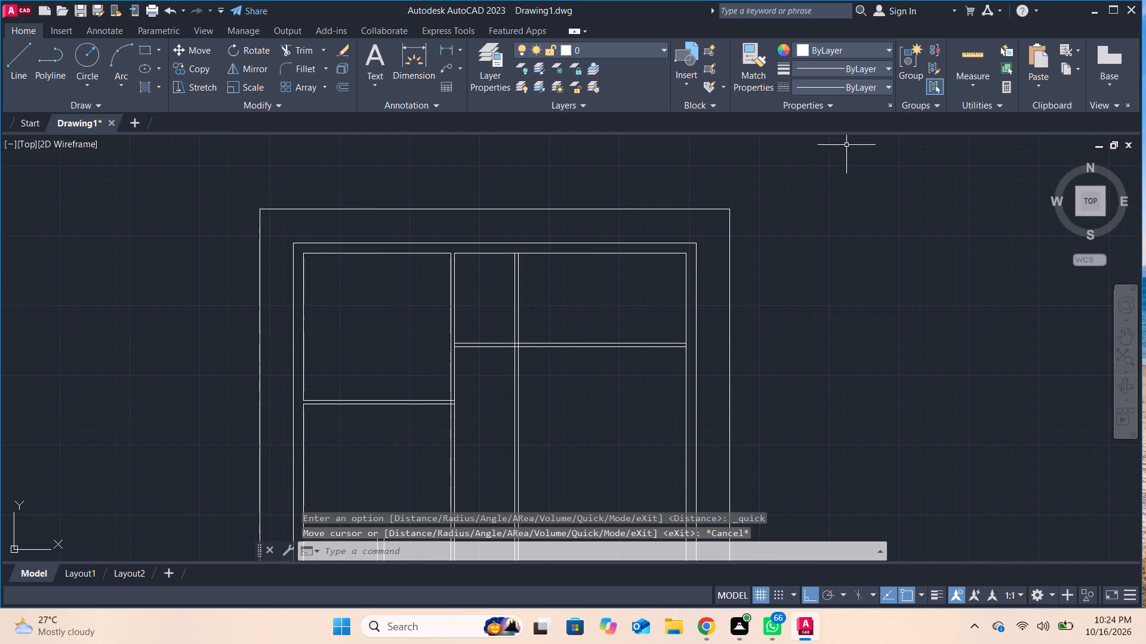
Trim away both lines of the northern horizontal partition east of the long vertical partition pair.
{"action": "left_click", "coordinate": [298, 54]}
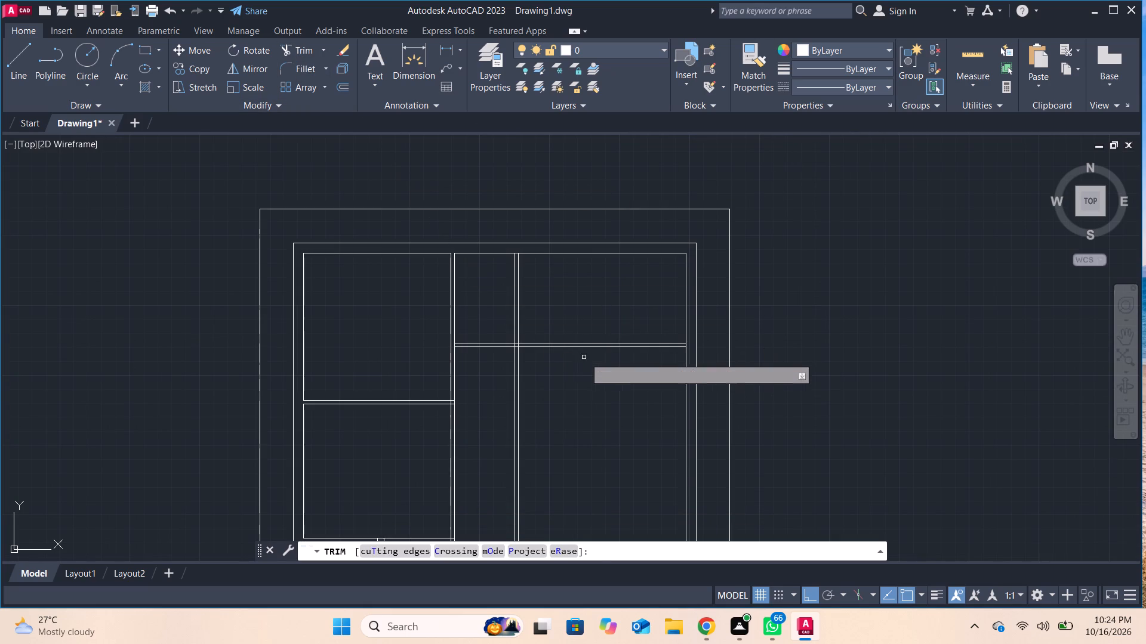
{"action": "left_click_drag", "start_coordinate": [572, 346], "coordinate": [571, 339]}
{"action": "left_click", "coordinate": [566, 347]}
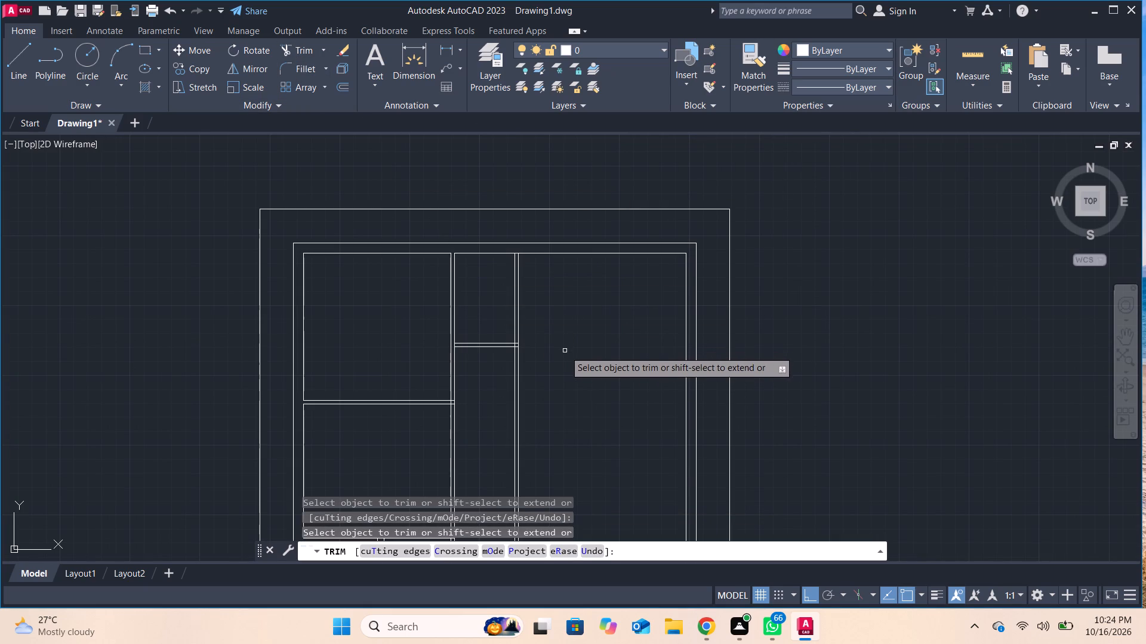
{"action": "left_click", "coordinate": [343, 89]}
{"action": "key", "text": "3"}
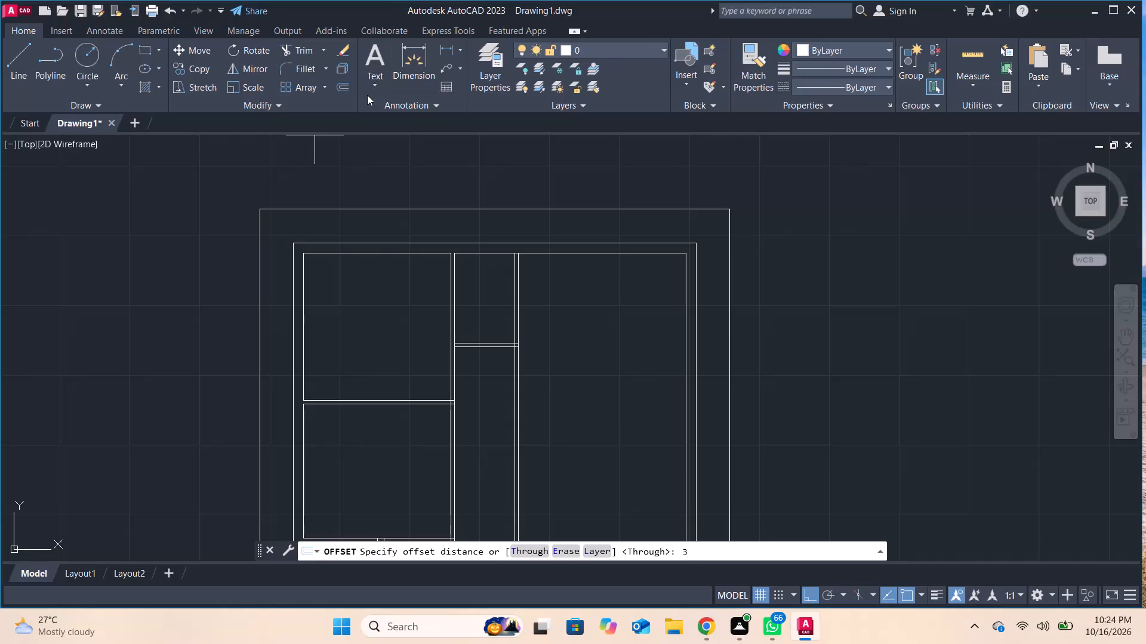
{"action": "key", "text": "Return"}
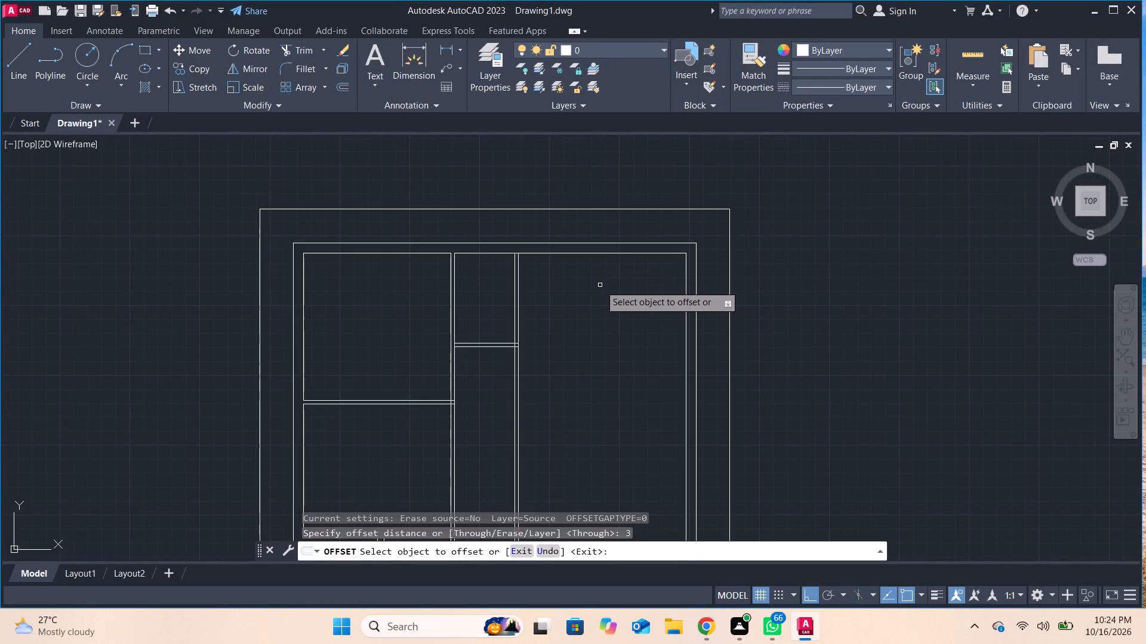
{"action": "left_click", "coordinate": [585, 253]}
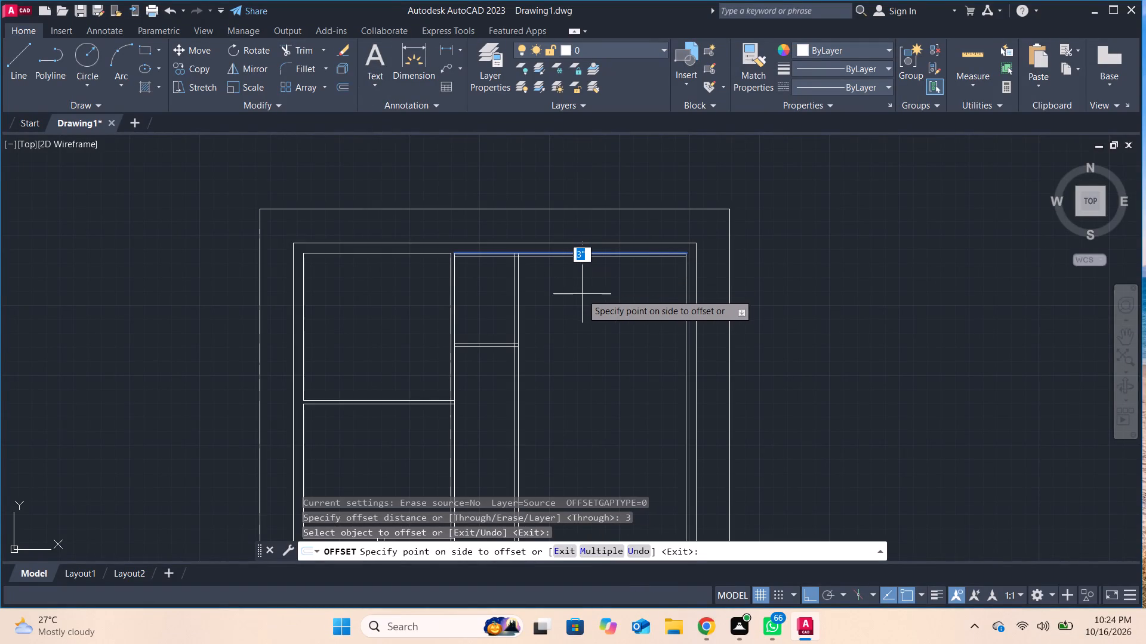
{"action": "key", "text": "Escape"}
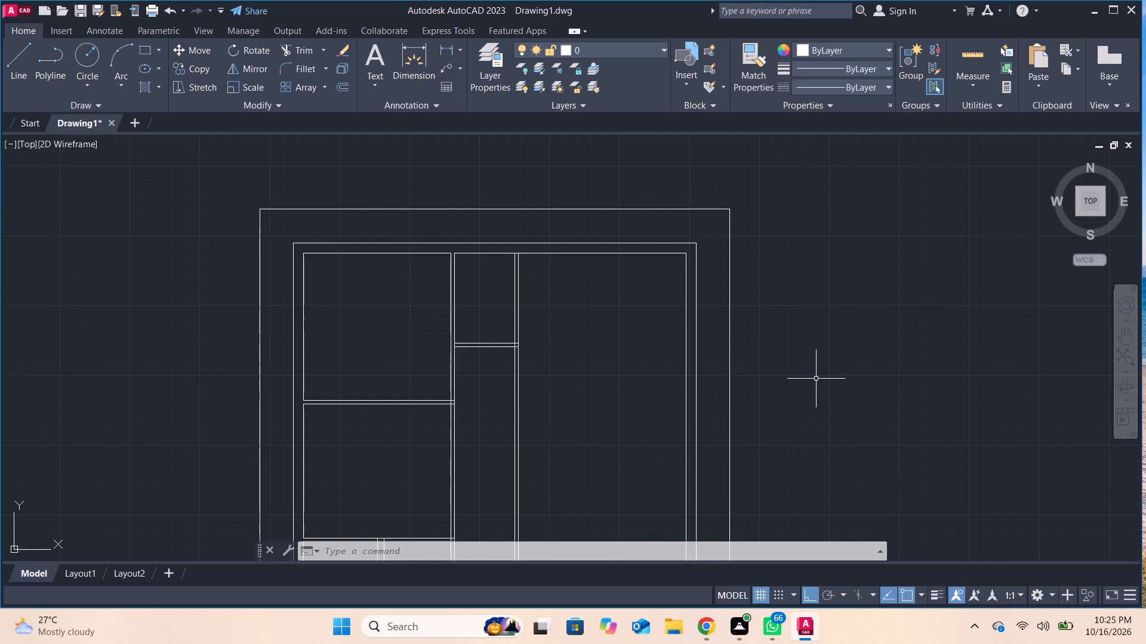
Offset the inner face line of the north wall in the eastern area 10'3" southward.
{"action": "middle_click_drag", "start_coordinate": [566, 333], "coordinate": [620, 386]}
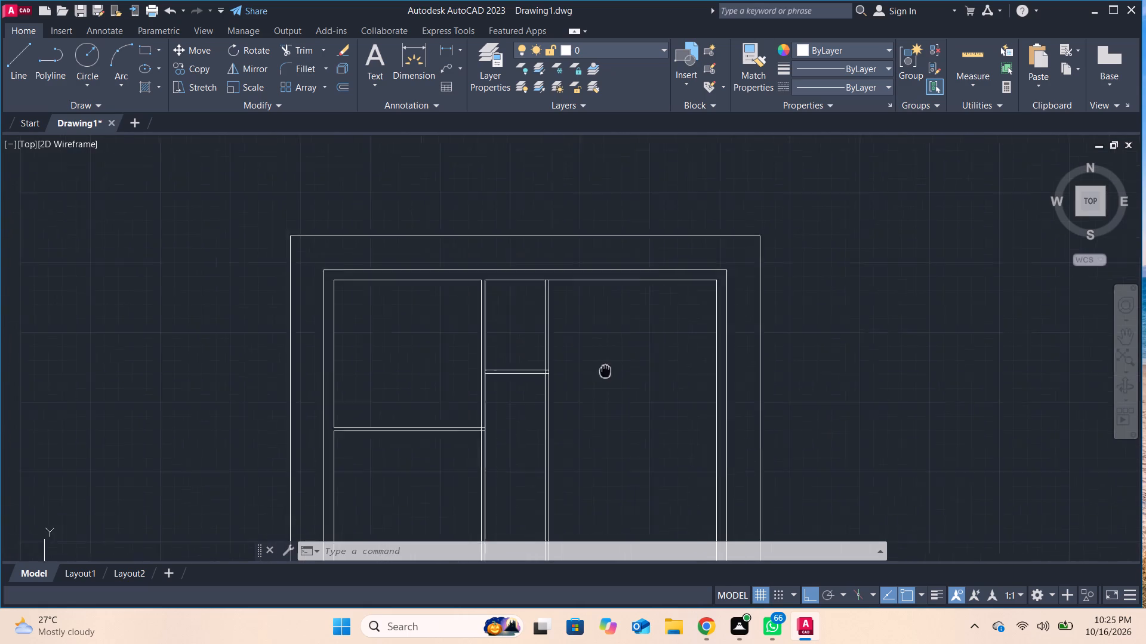
{"action": "middle_click_drag", "start_coordinate": [620, 386], "coordinate": [757, 427]}
{"action": "middle_click_drag", "start_coordinate": [788, 407], "coordinate": [778, 306]}
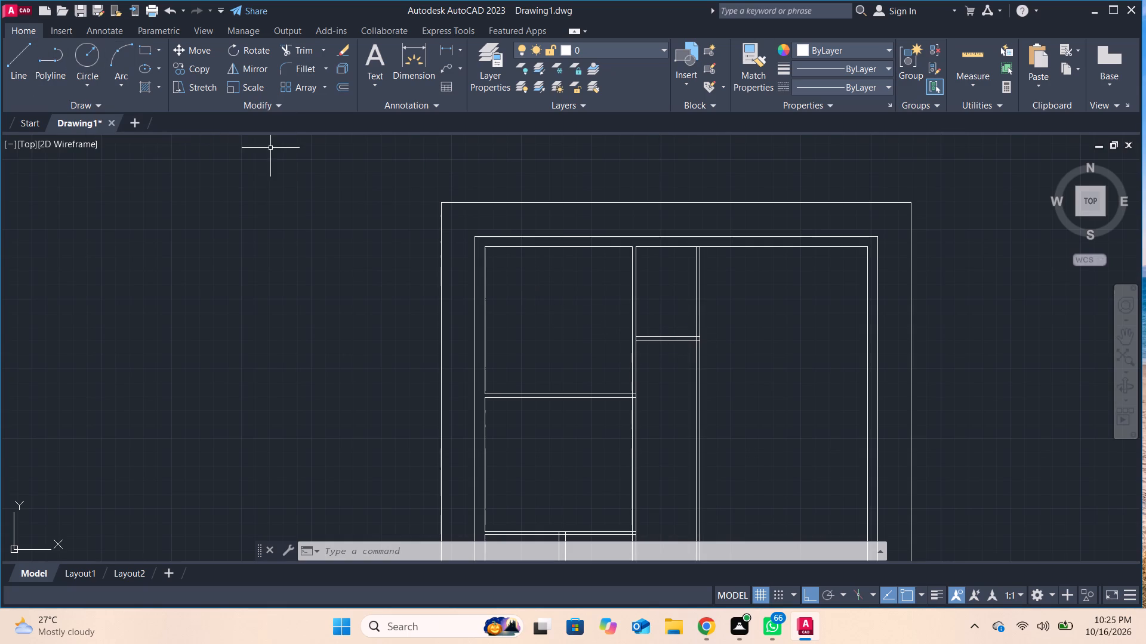
{"action": "left_click", "coordinate": [341, 90]}
{"action": "key", "text": "Return"}
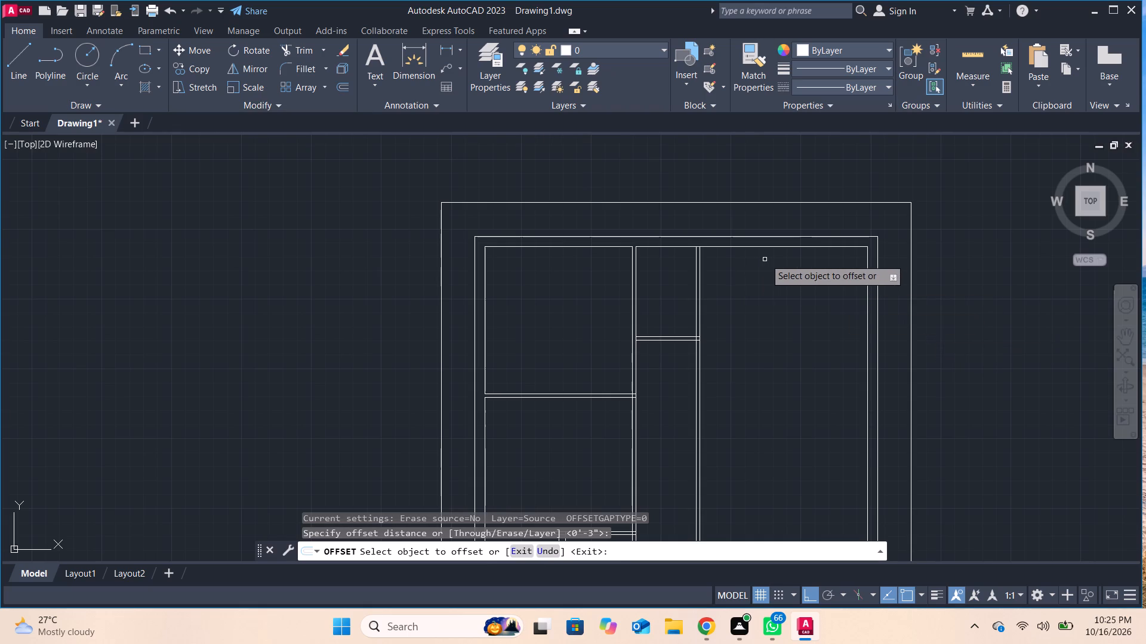
{"action": "left_click", "coordinate": [775, 247]}
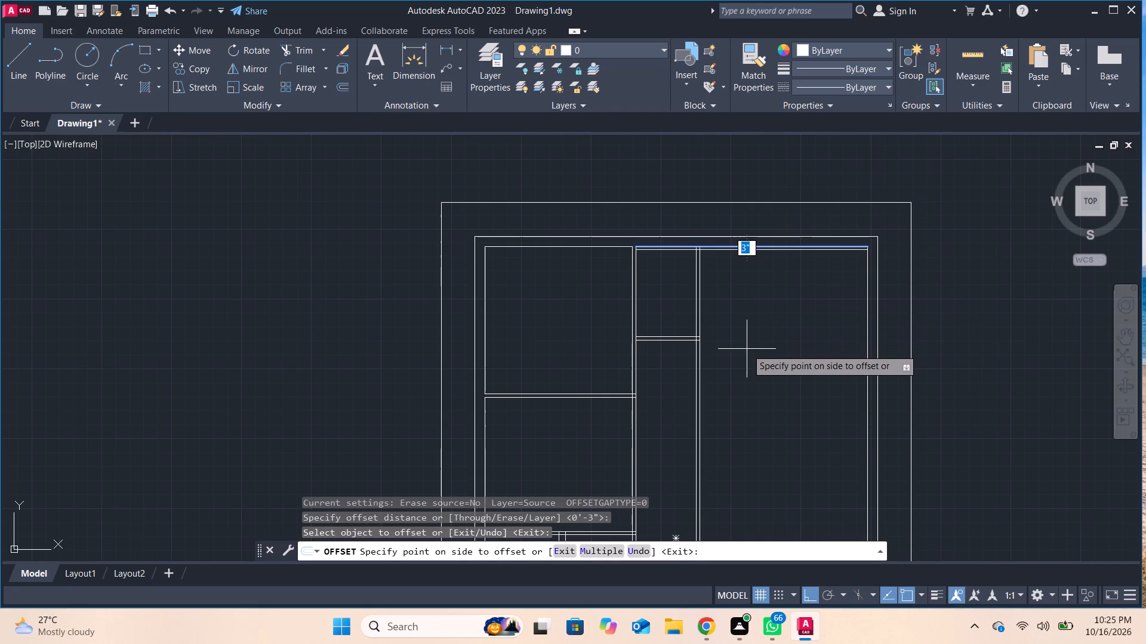
{"action": "scroll", "coordinate": [747, 355], "scroll_direction": "down", "scroll_amount": 1}
{"action": "middle_click_drag", "start_coordinate": [747, 355], "coordinate": [747, 333]}
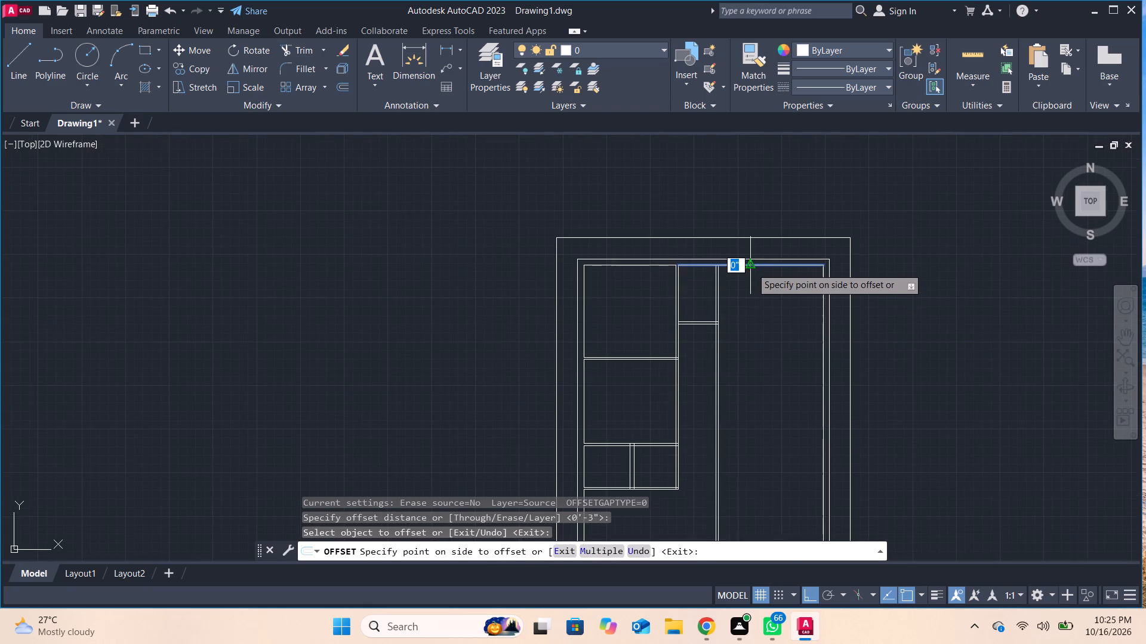
{"action": "scroll", "coordinate": [751, 268], "scroll_direction": "up", "scroll_amount": 3}
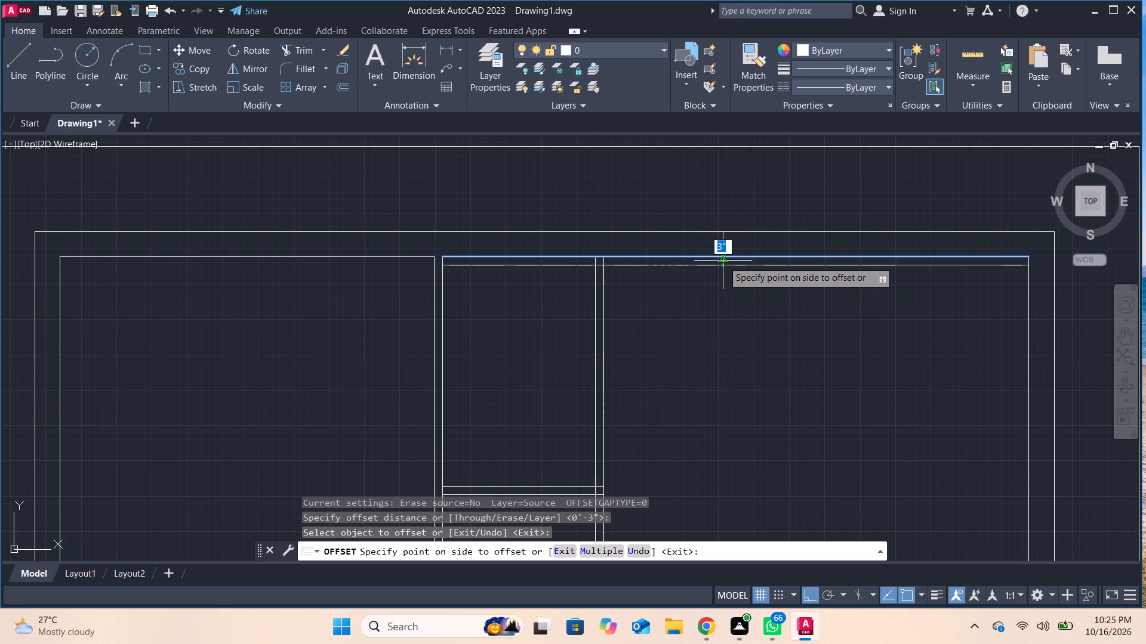
{"action": "type", "text": "10"}
{"action": "type", "text": "'3"}
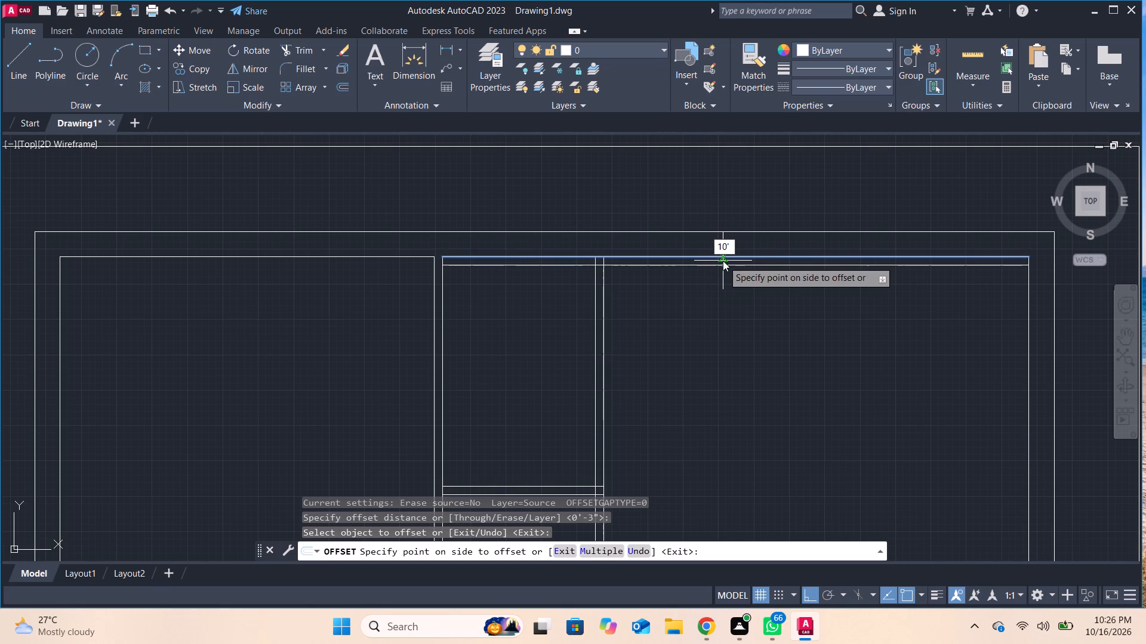
{"action": "key", "text": "shift+quotedbl"}
{"action": "key", "text": "Return"}
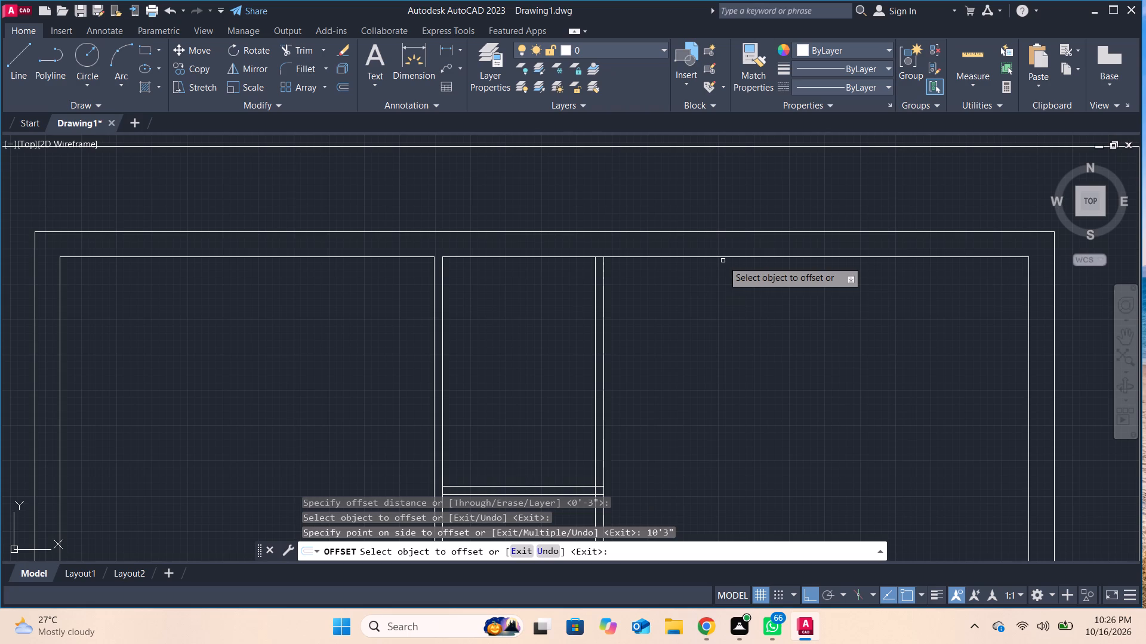
Trim the new horizontal line where it crosses the narrow passage west of the long vertical partition pair.
{"action": "scroll", "coordinate": [753, 365], "scroll_direction": "down", "scroll_amount": 2}
{"action": "middle_click_drag", "start_coordinate": [753, 365], "coordinate": [747, 286]}
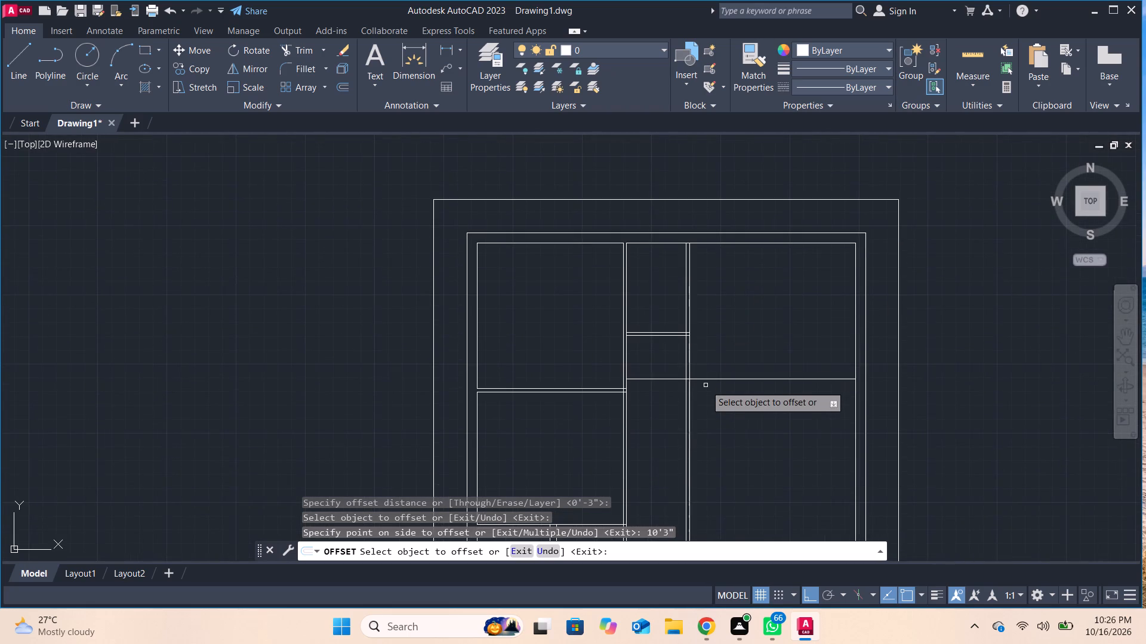
{"action": "scroll", "coordinate": [705, 385], "scroll_direction": "up", "scroll_amount": 2}
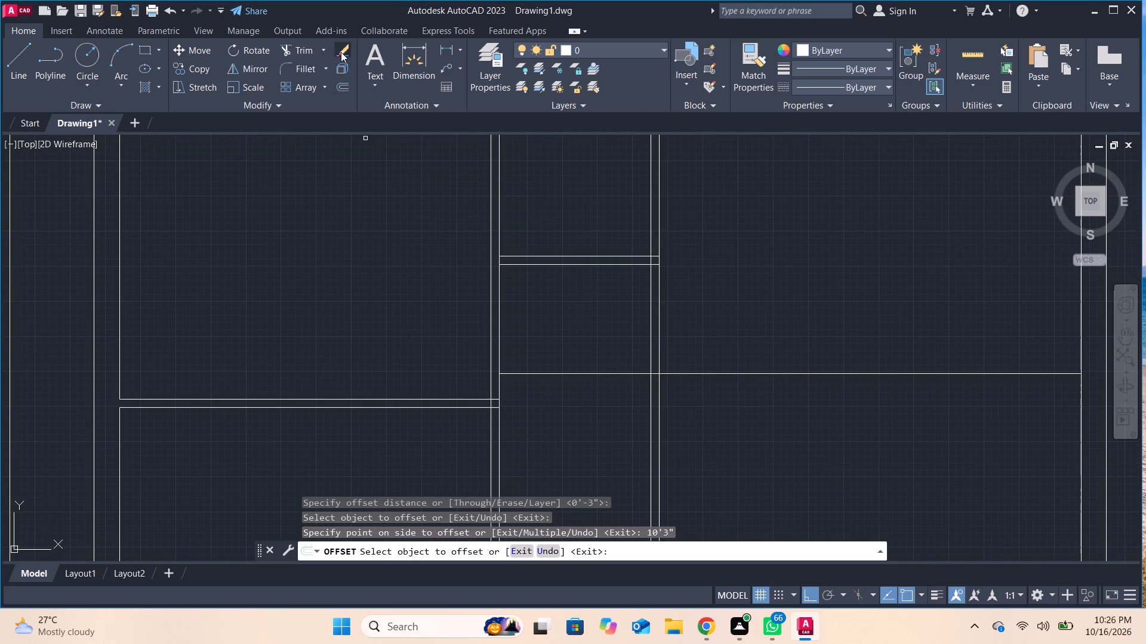
{"action": "left_click", "coordinate": [309, 49]}
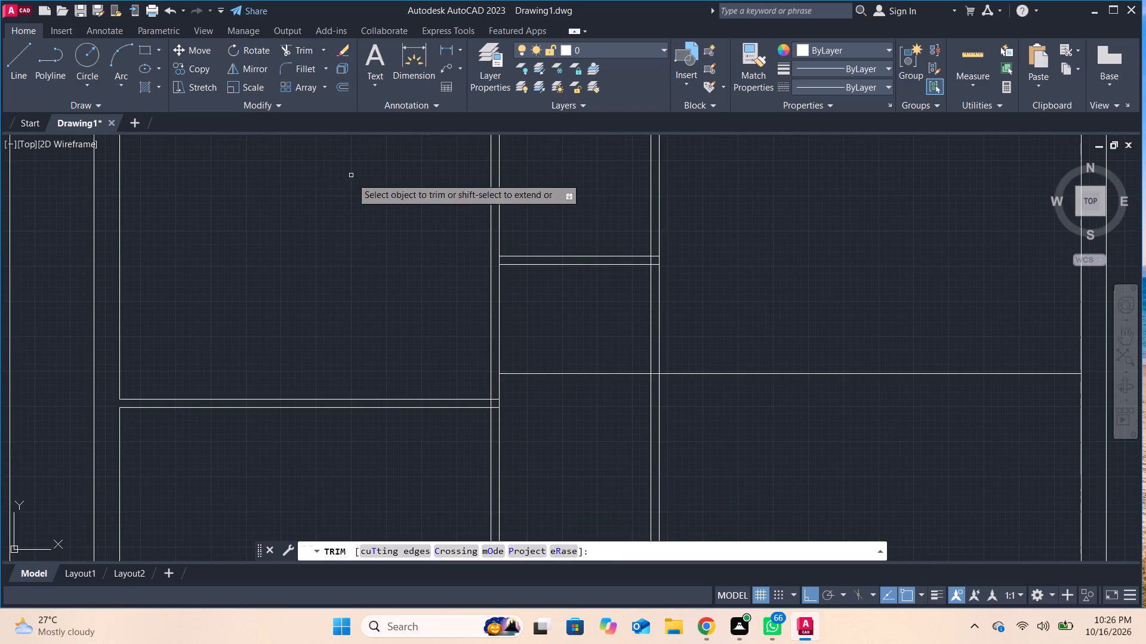
{"action": "left_click", "coordinate": [594, 373]}
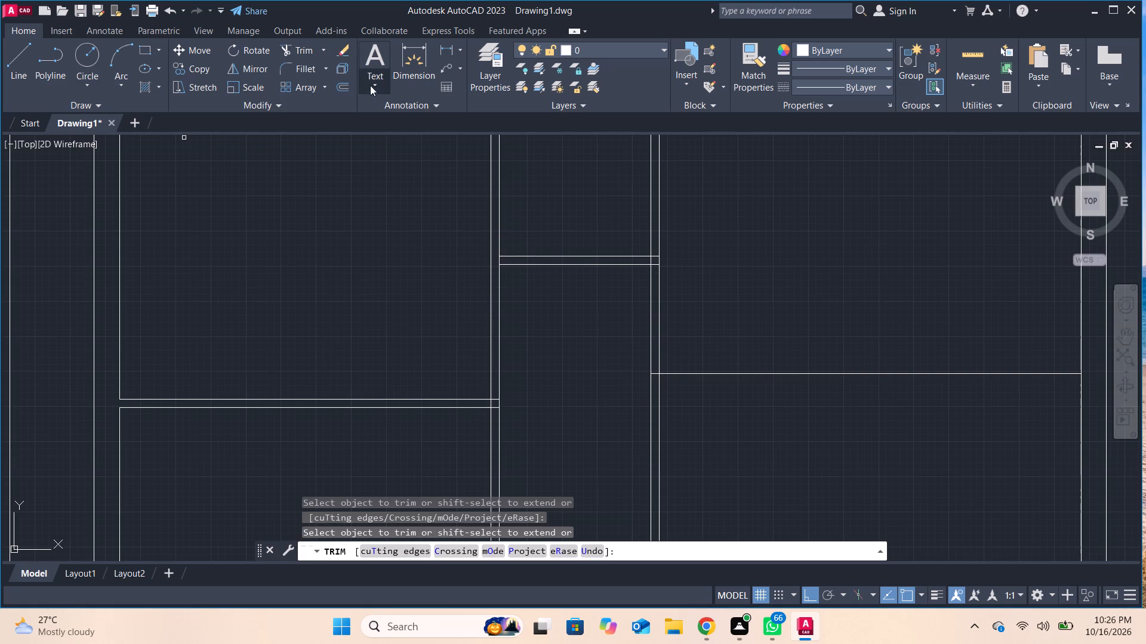
Offset the trimmed horizontal line 3" southward to give the eastern room's partition its thickness.
{"action": "left_click", "coordinate": [344, 82]}
{"action": "key", "text": "Return"}
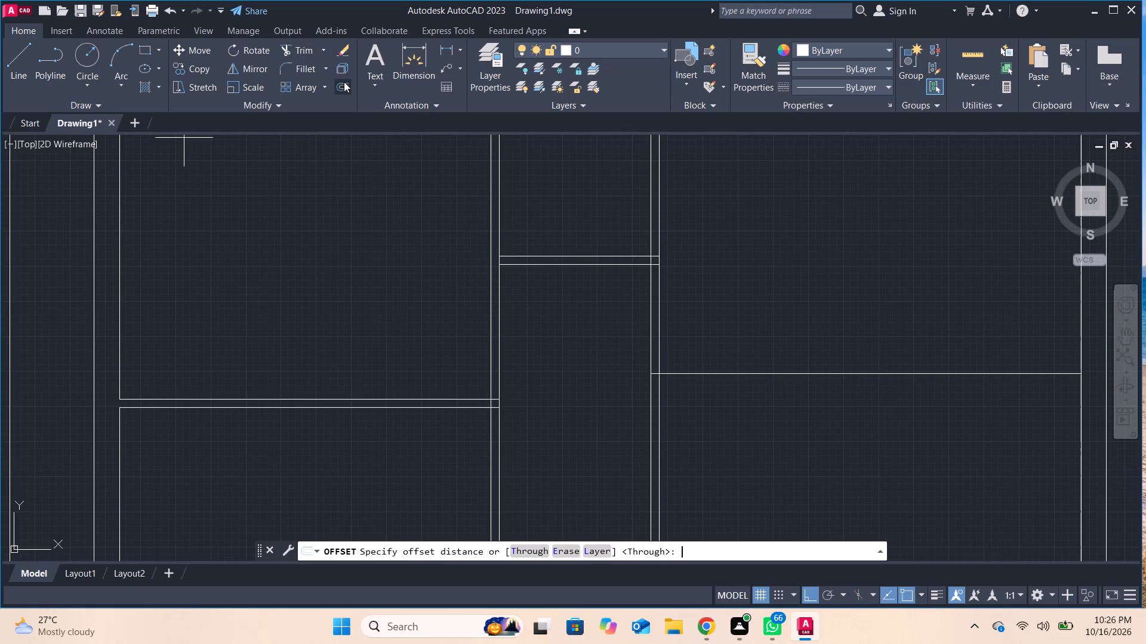
{"action": "left_click", "coordinate": [781, 373]}
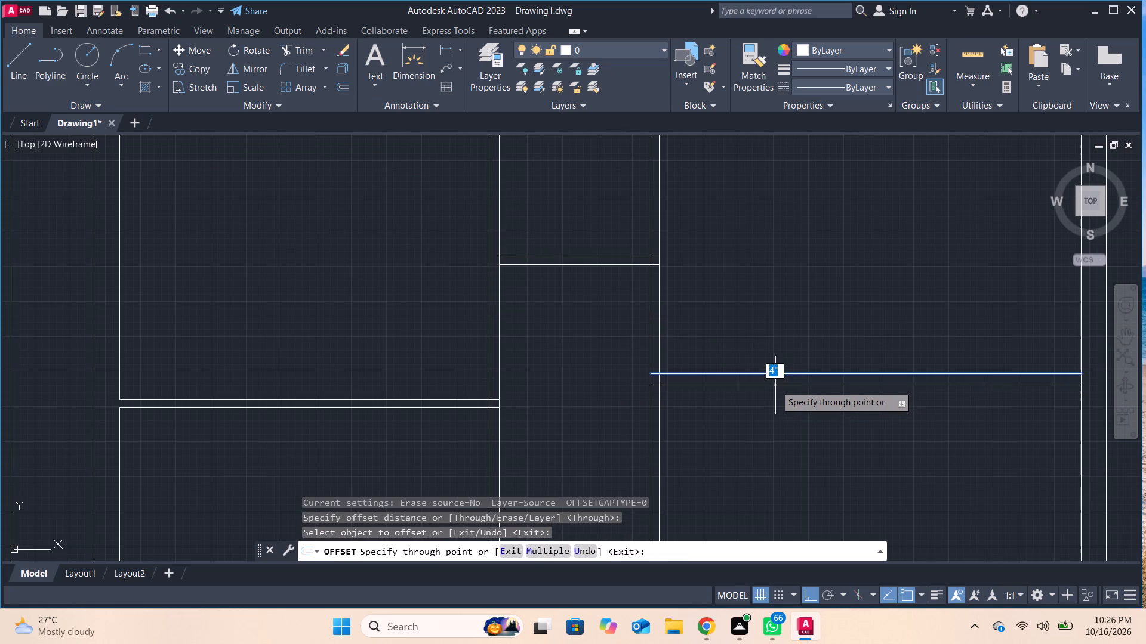
{"action": "key", "text": "3"}
{"action": "key", "text": "Return"}
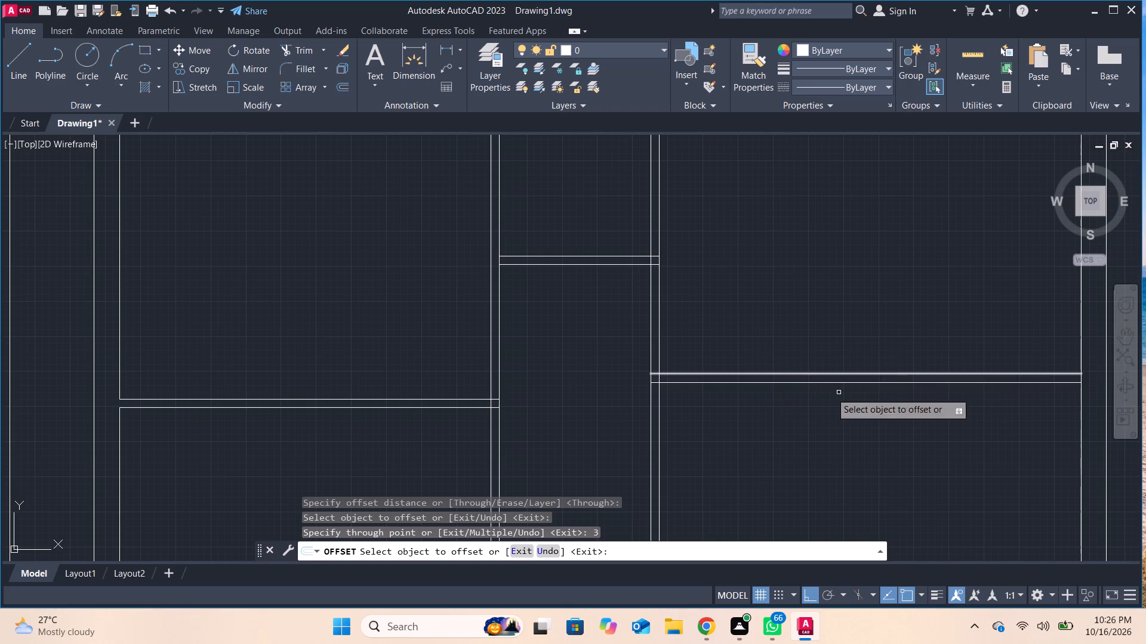
Trim both lines of the eastern room's horizontal partition where they run inside the vertical partition.
{"action": "scroll", "coordinate": [642, 370], "scroll_direction": "up", "scroll_amount": 2}
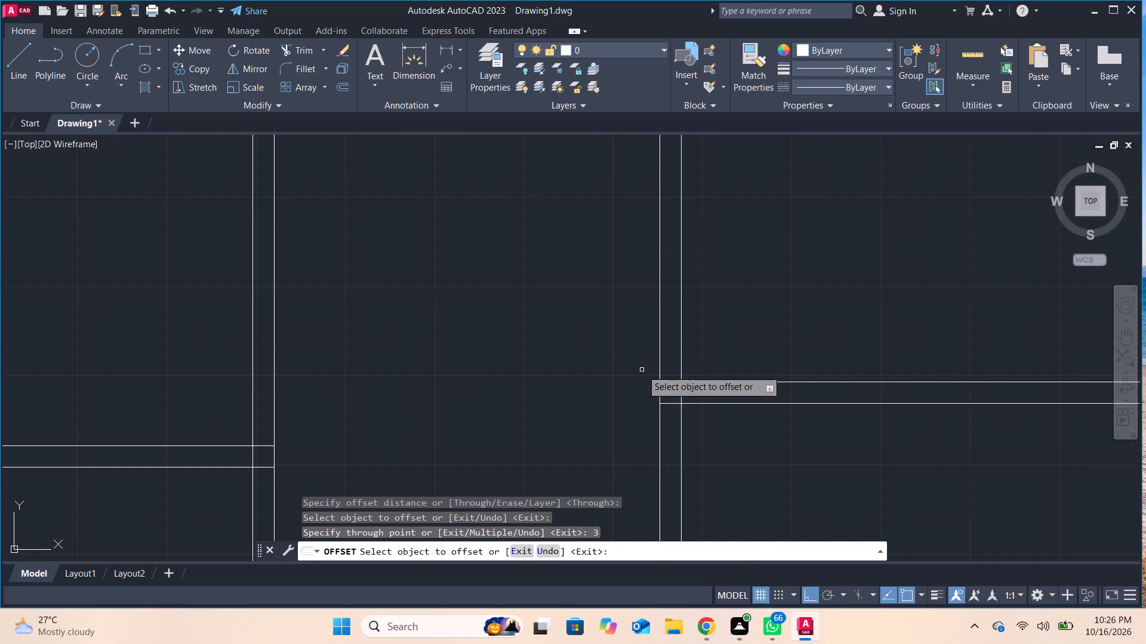
{"action": "left_click", "coordinate": [294, 52]}
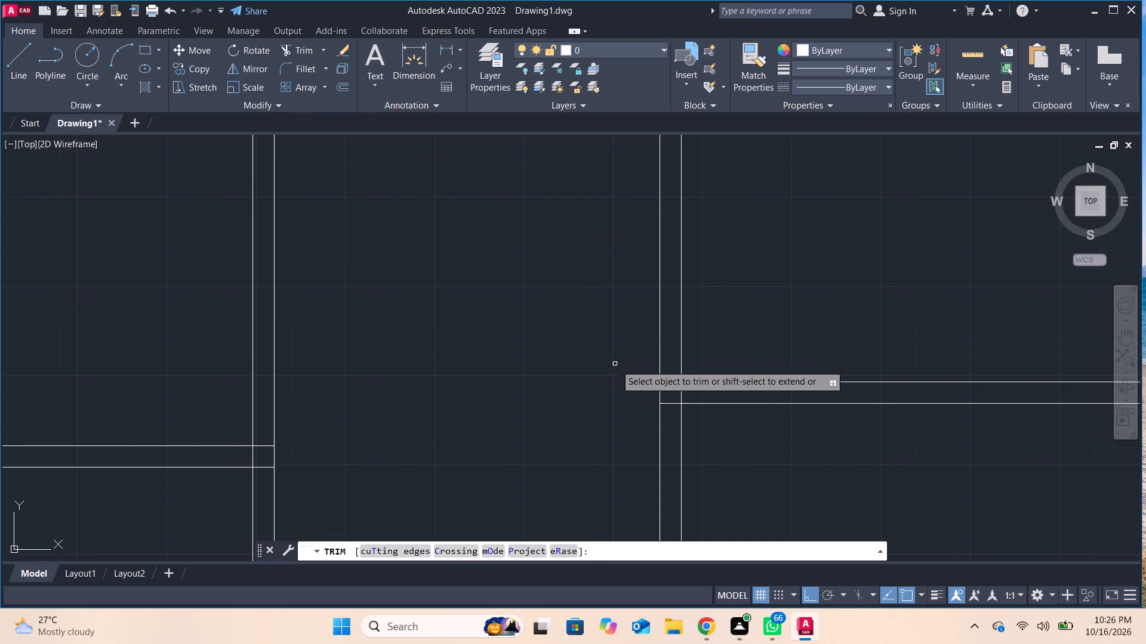
{"action": "left_click", "coordinate": [669, 379]}
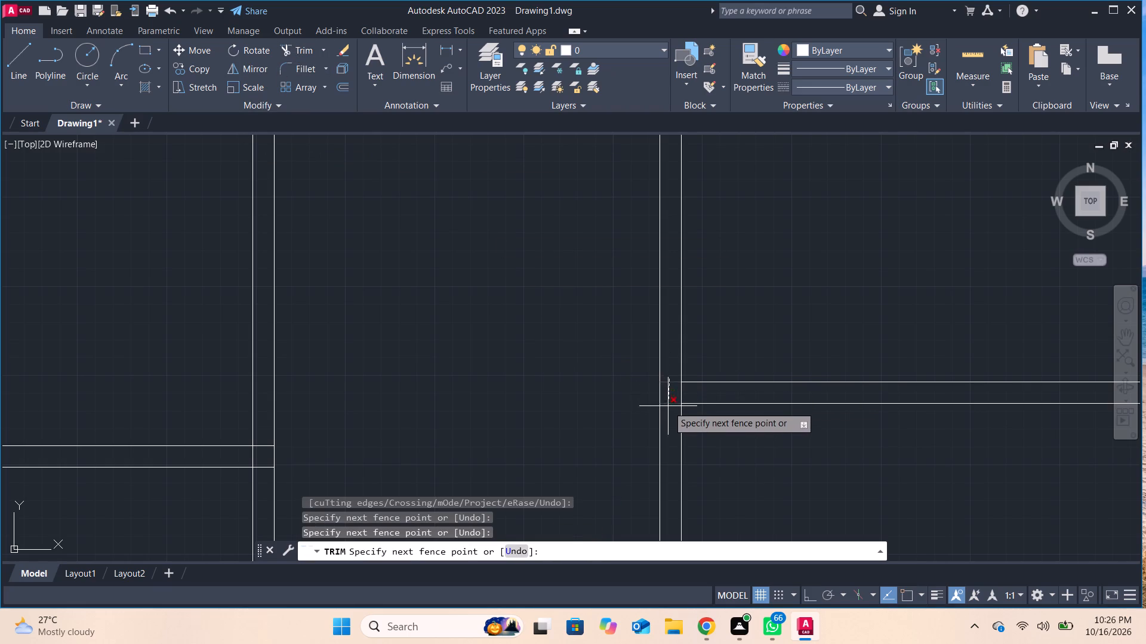
{"action": "left_click", "coordinate": [669, 408]}
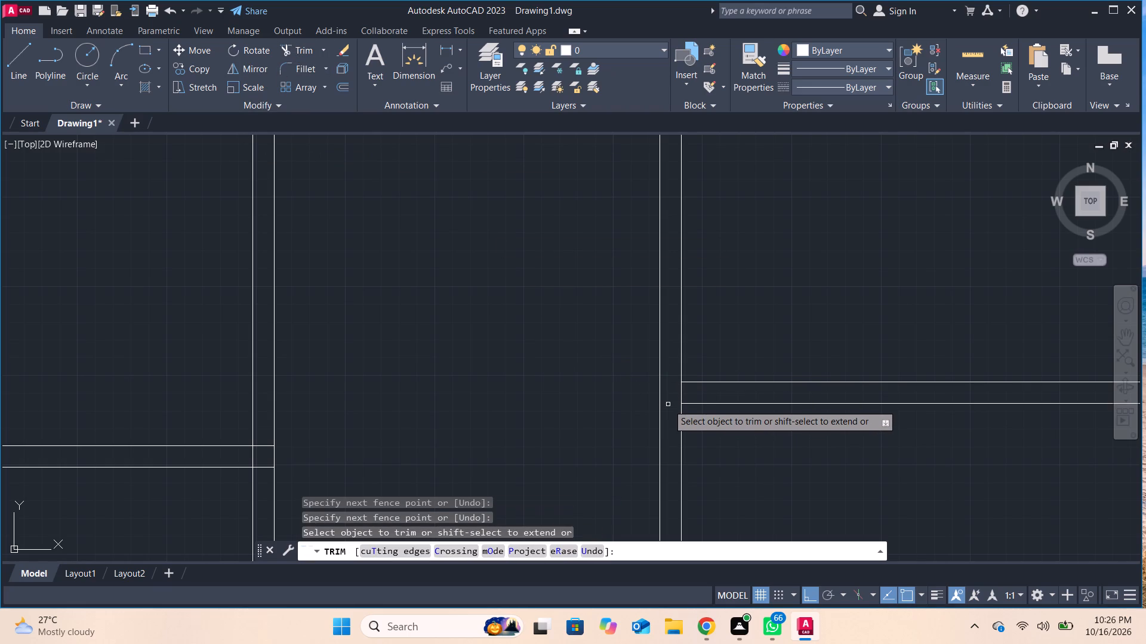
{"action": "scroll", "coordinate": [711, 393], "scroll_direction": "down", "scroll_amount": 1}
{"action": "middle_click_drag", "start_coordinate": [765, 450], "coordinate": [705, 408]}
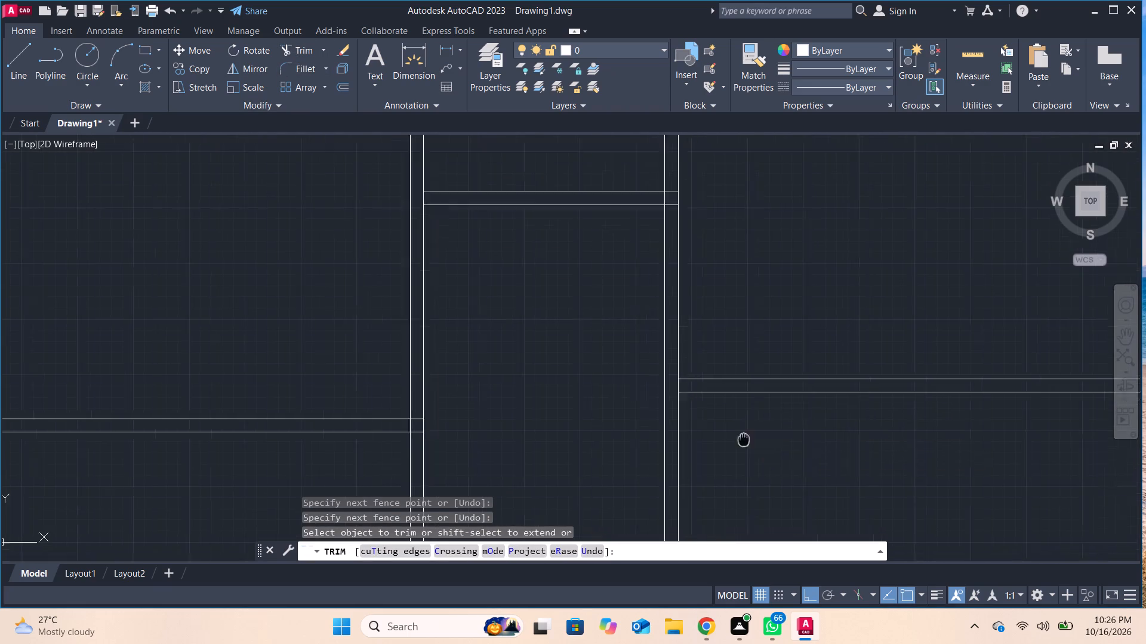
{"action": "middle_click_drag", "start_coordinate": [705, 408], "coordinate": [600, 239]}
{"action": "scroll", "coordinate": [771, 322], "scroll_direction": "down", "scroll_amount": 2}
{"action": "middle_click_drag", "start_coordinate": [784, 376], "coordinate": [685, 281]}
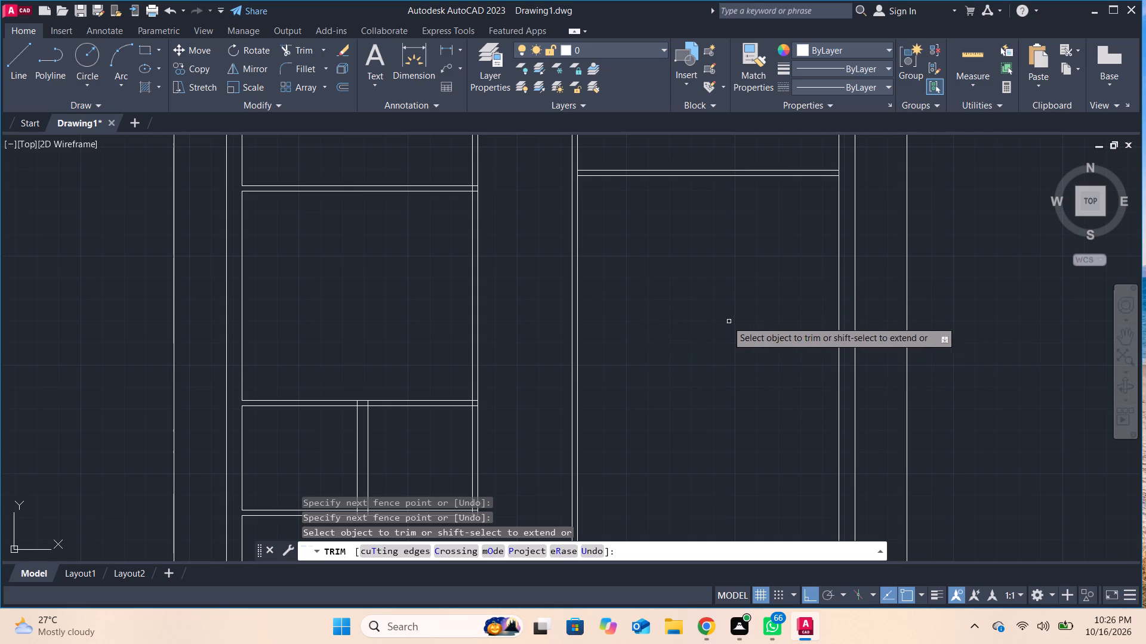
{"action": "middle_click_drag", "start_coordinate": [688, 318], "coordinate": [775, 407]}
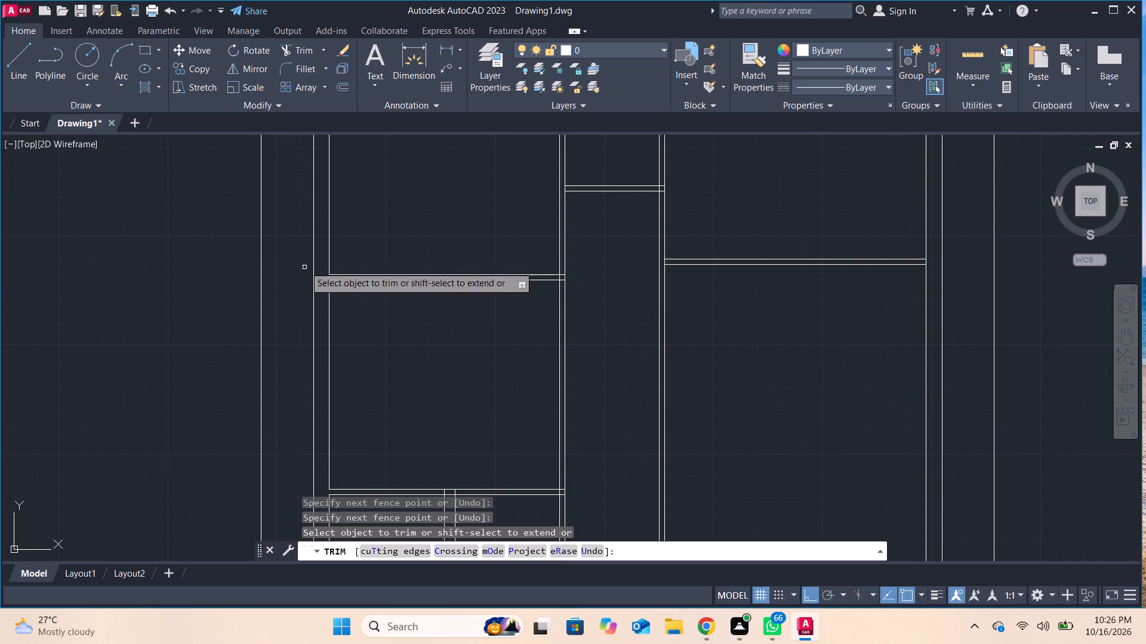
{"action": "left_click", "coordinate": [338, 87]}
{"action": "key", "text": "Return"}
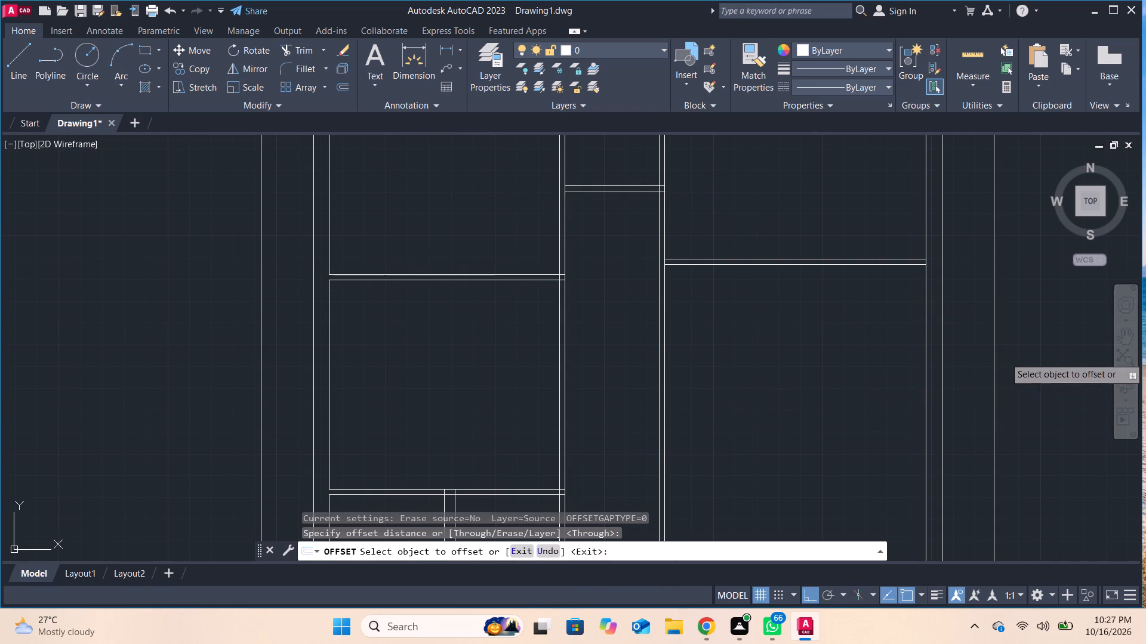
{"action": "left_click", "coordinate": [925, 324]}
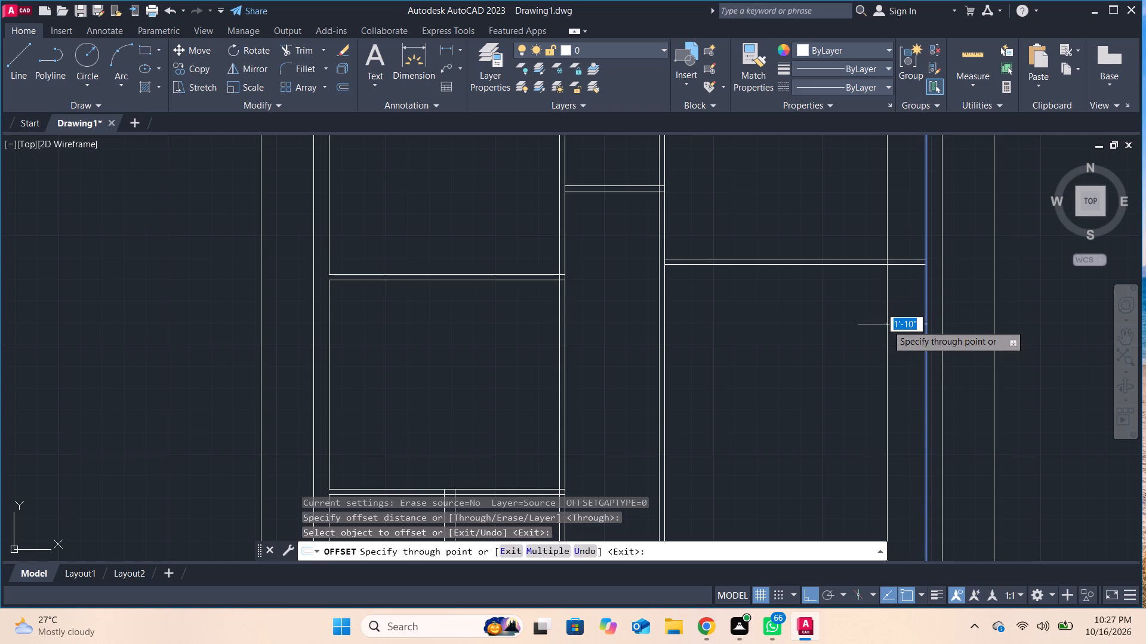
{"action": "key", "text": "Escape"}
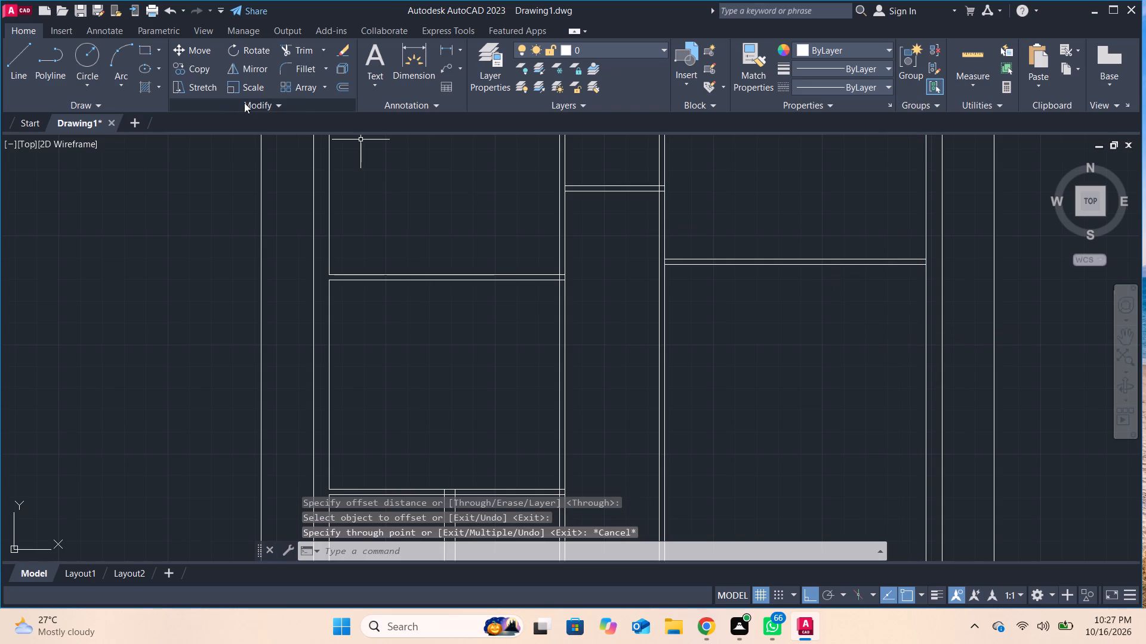
Offset the lower line of the eastern room's horizontal partition 5' southward.
{"action": "left_click", "coordinate": [341, 85]}
{"action": "key", "text": "Return"}
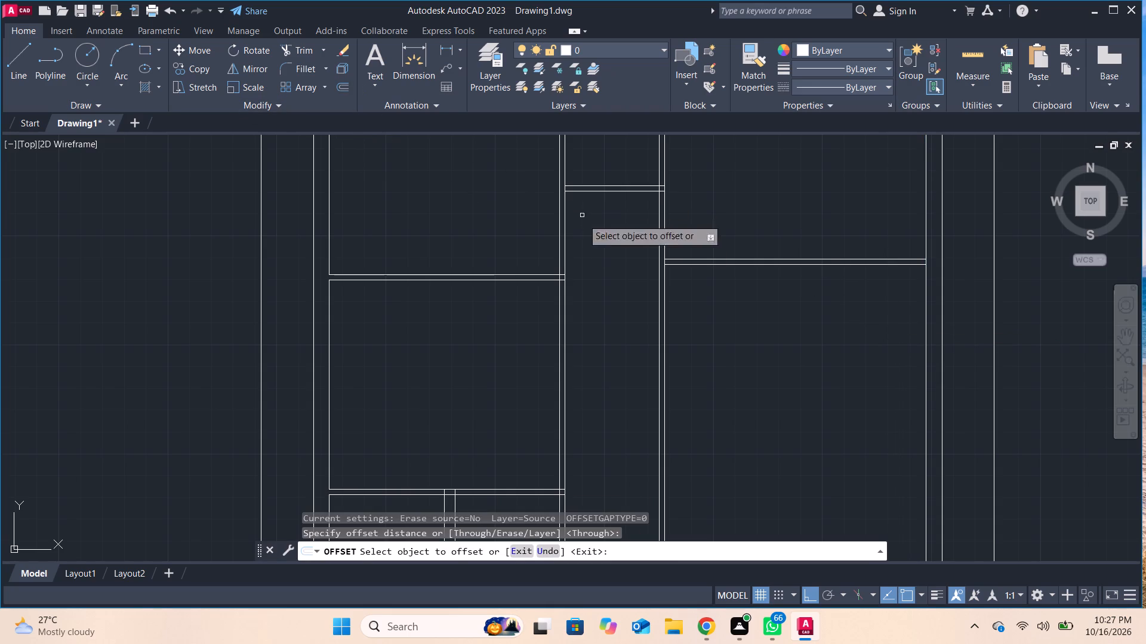
{"action": "left_click", "coordinate": [797, 264]}
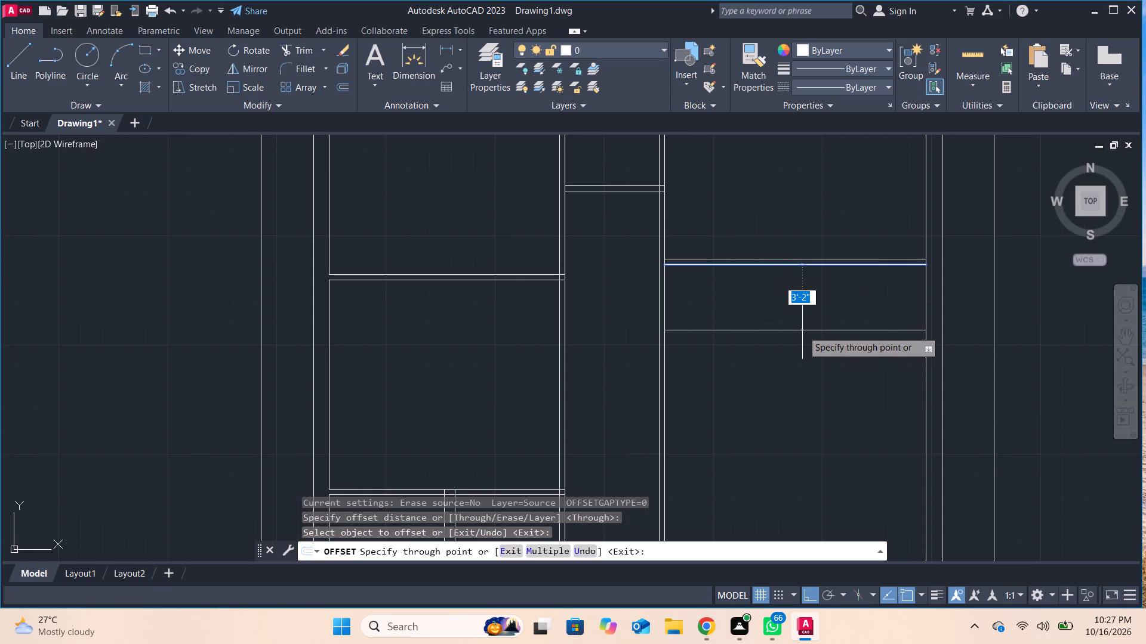
{"action": "key", "text": "5"}
{"action": "key", "text": "apostrophe"}
{"action": "key", "text": "Return"}
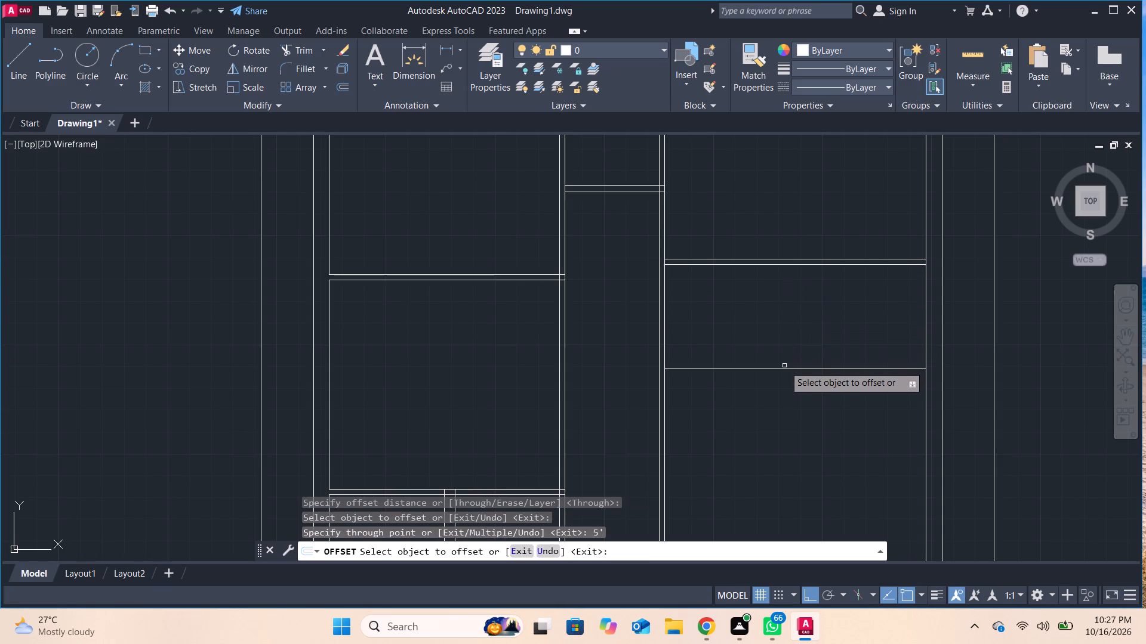
Offset the new eastern horizontal line 3" northward to give the second partition its thickness.
{"action": "left_click", "coordinate": [783, 367]}
{"action": "key", "text": "3"}
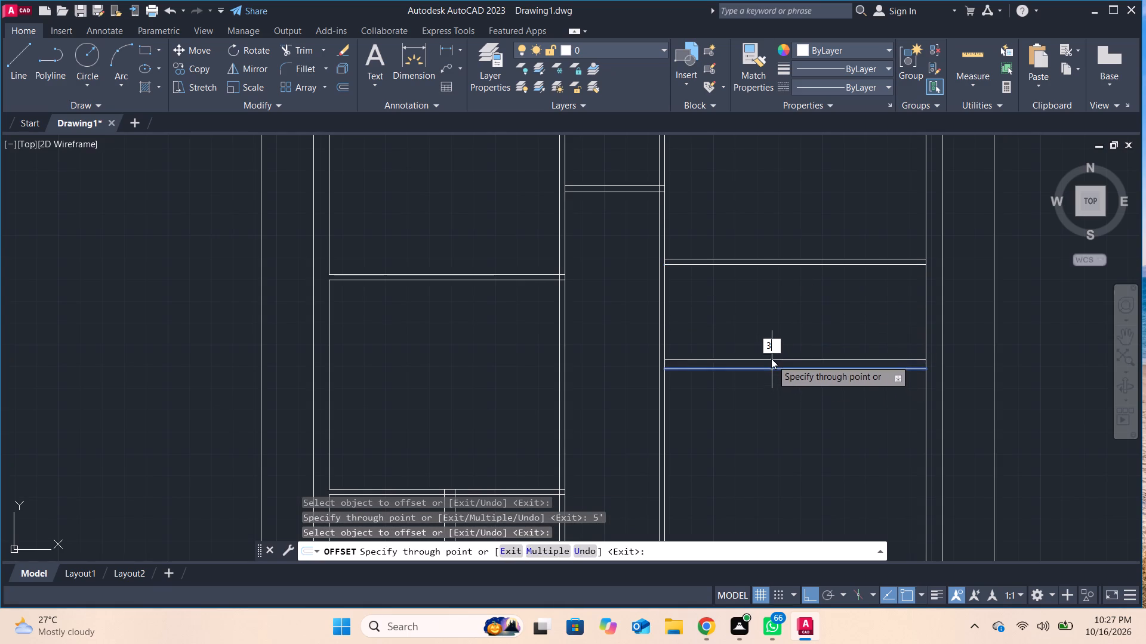
{"action": "key", "text": "Return"}
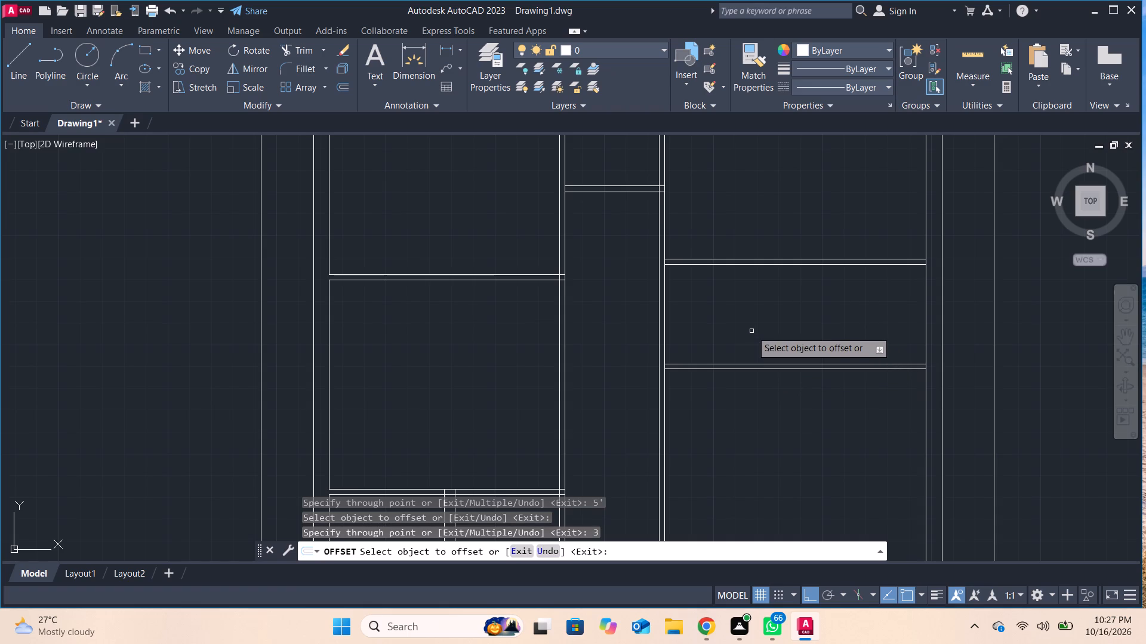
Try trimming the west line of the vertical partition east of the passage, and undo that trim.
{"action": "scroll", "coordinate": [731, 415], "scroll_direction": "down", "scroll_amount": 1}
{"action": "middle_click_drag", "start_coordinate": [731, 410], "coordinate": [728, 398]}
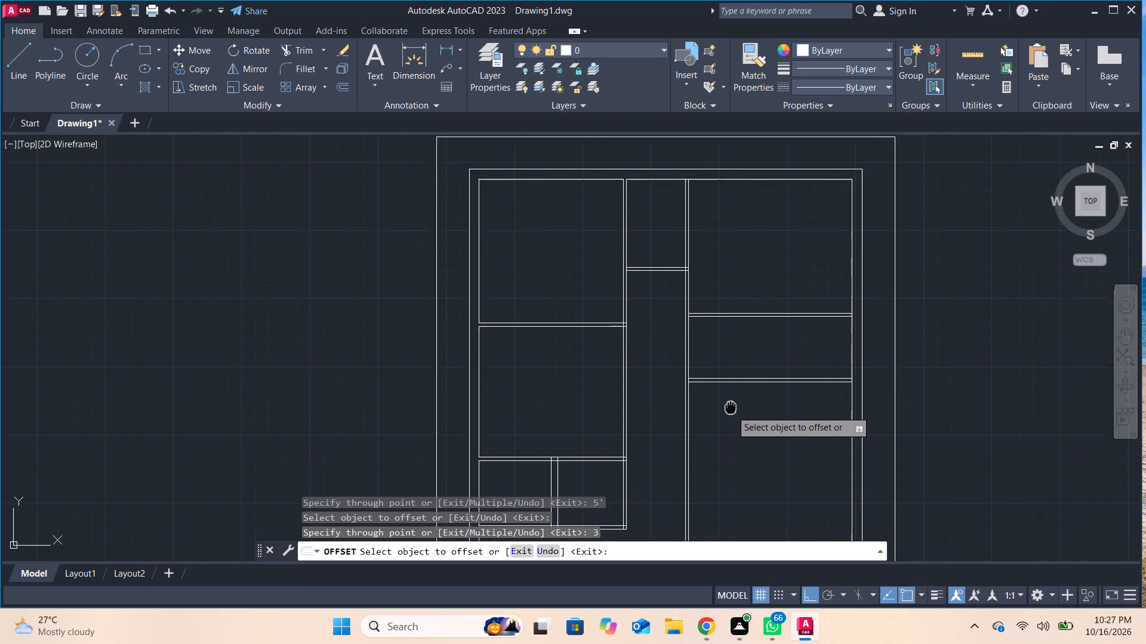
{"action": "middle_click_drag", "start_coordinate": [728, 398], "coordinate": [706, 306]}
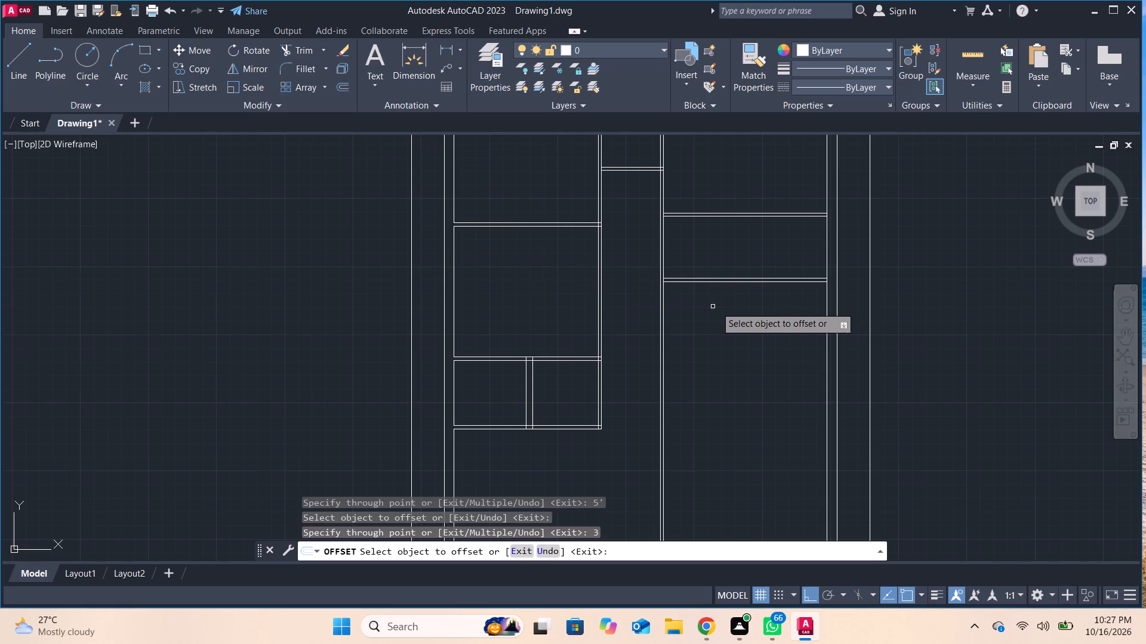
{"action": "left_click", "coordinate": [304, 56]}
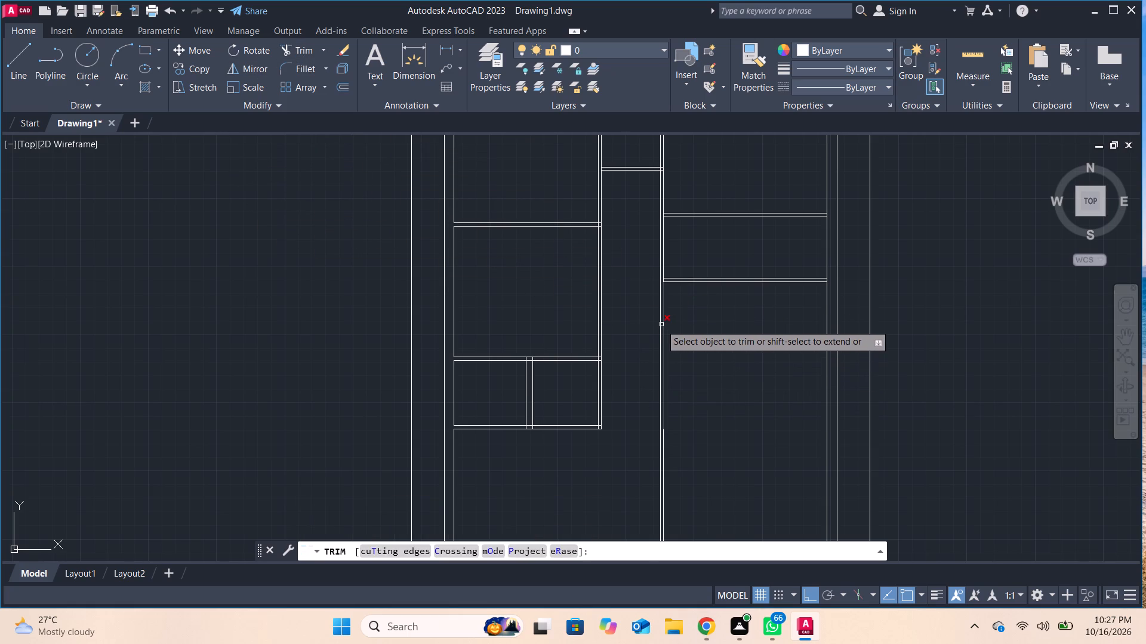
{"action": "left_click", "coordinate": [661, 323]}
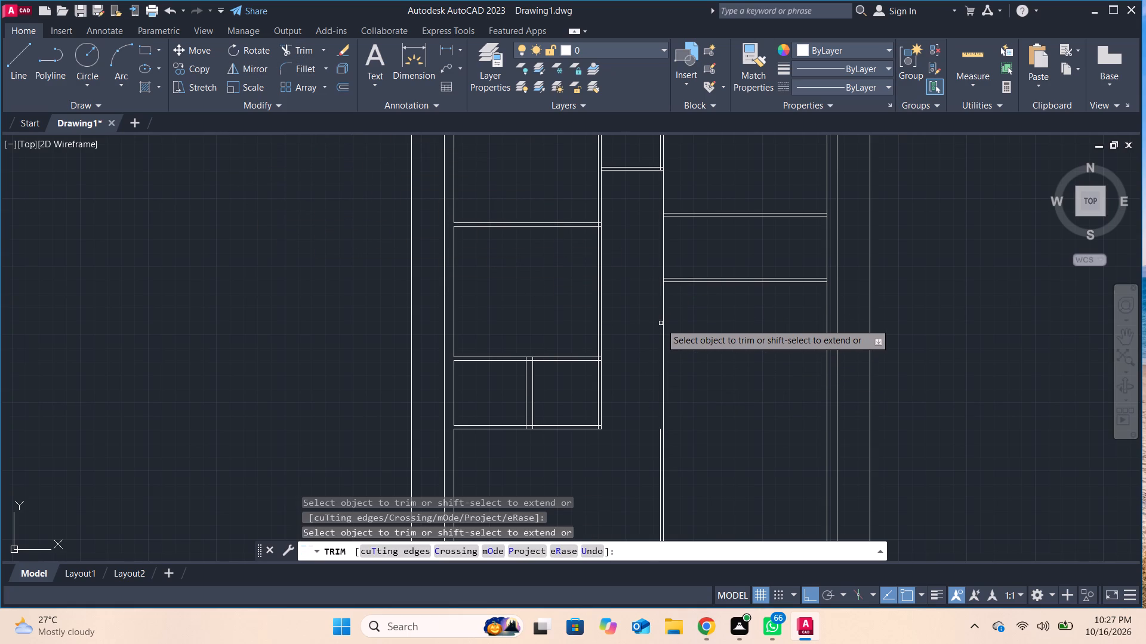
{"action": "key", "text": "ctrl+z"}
Draw two short lines across the vertical partition, continuing both lines of the southern eastern partition to its west face.
{"action": "middle_click_drag", "start_coordinate": [685, 331], "coordinate": [721, 442]}
{"action": "scroll", "coordinate": [721, 442], "scroll_direction": "up", "scroll_amount": 3}
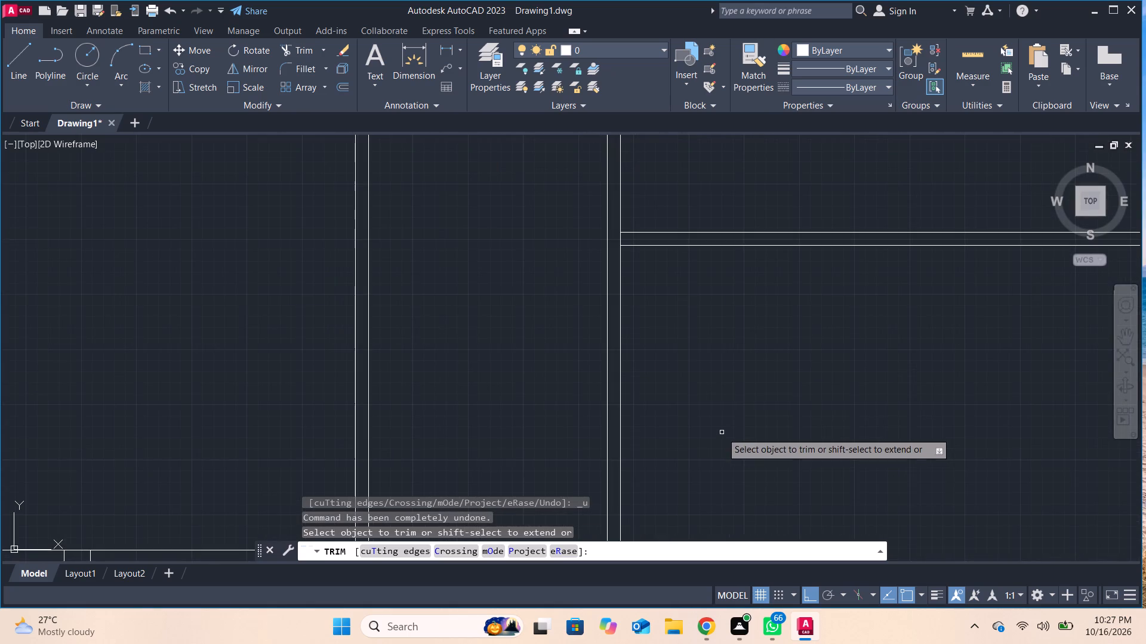
{"action": "middle_click_drag", "start_coordinate": [685, 363], "coordinate": [728, 511]}
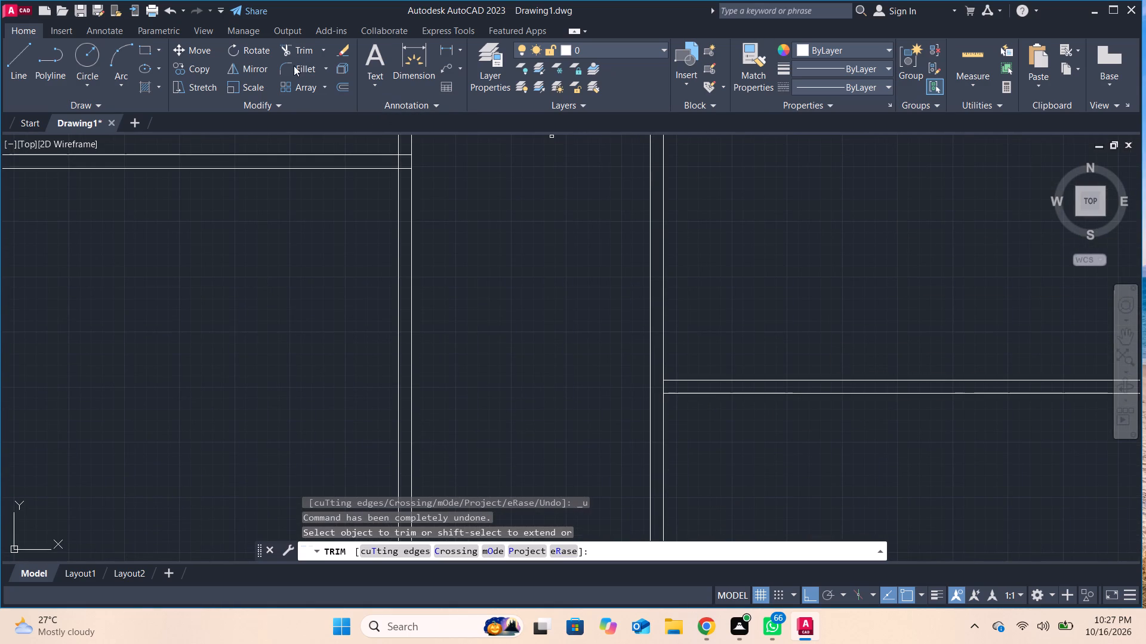
{"action": "left_click", "coordinate": [23, 44]}
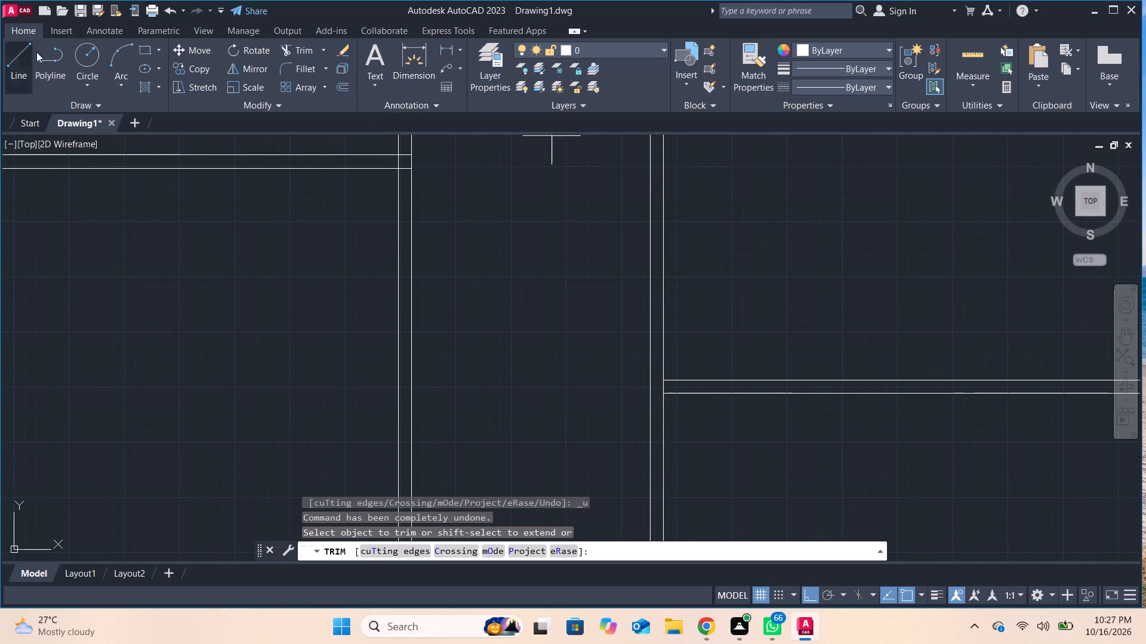
{"action": "left_click", "coordinate": [661, 380]}
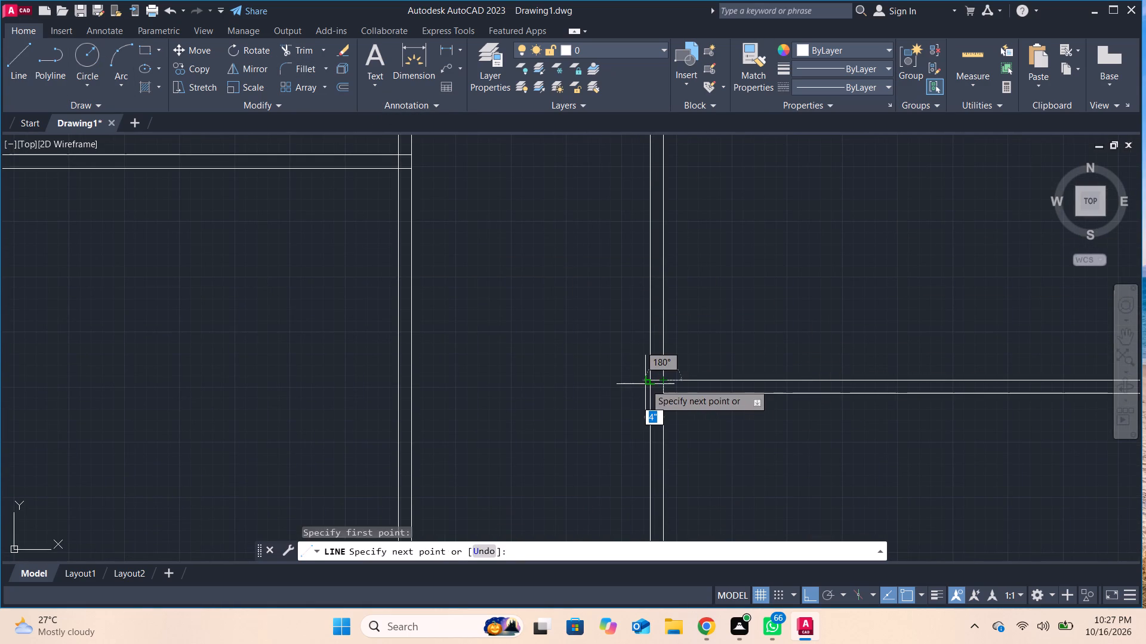
{"action": "left_click", "coordinate": [645, 384]}
{"action": "key", "text": "Return"}
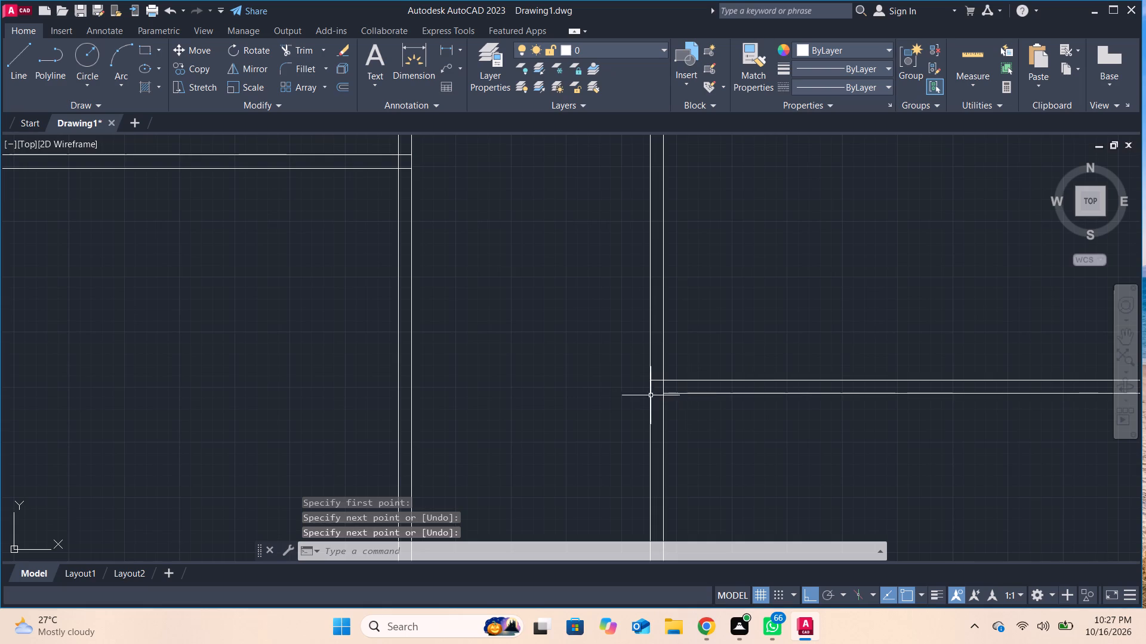
{"action": "left_click", "coordinate": [12, 63]}
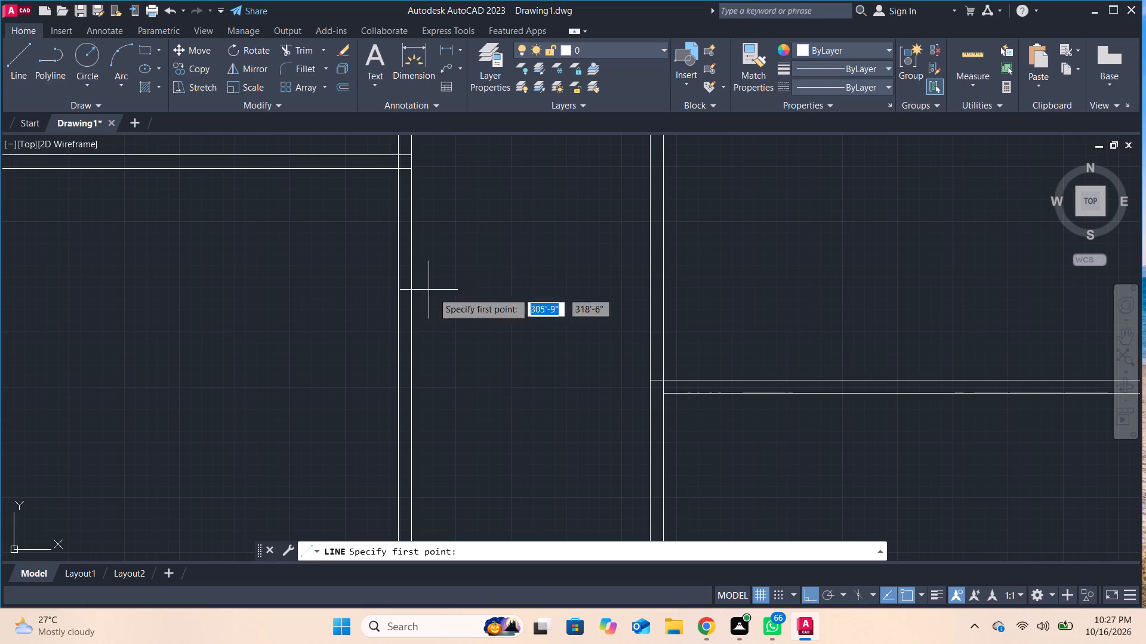
{"action": "left_click", "coordinate": [660, 390]}
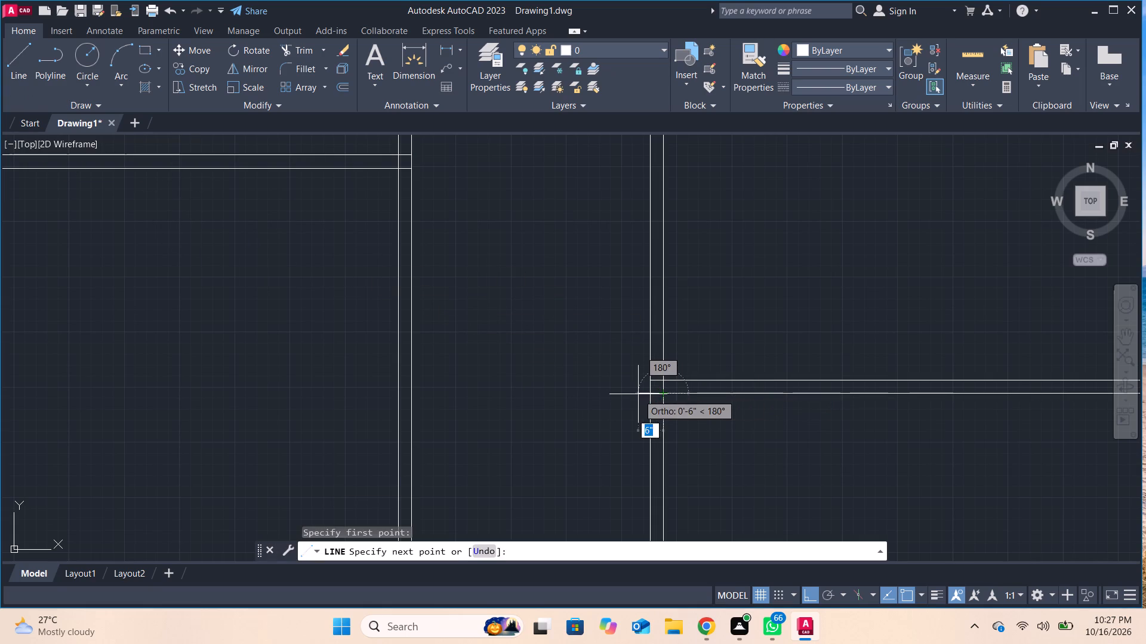
{"action": "left_click", "coordinate": [649, 392]}
{"action": "key", "text": "Return"}
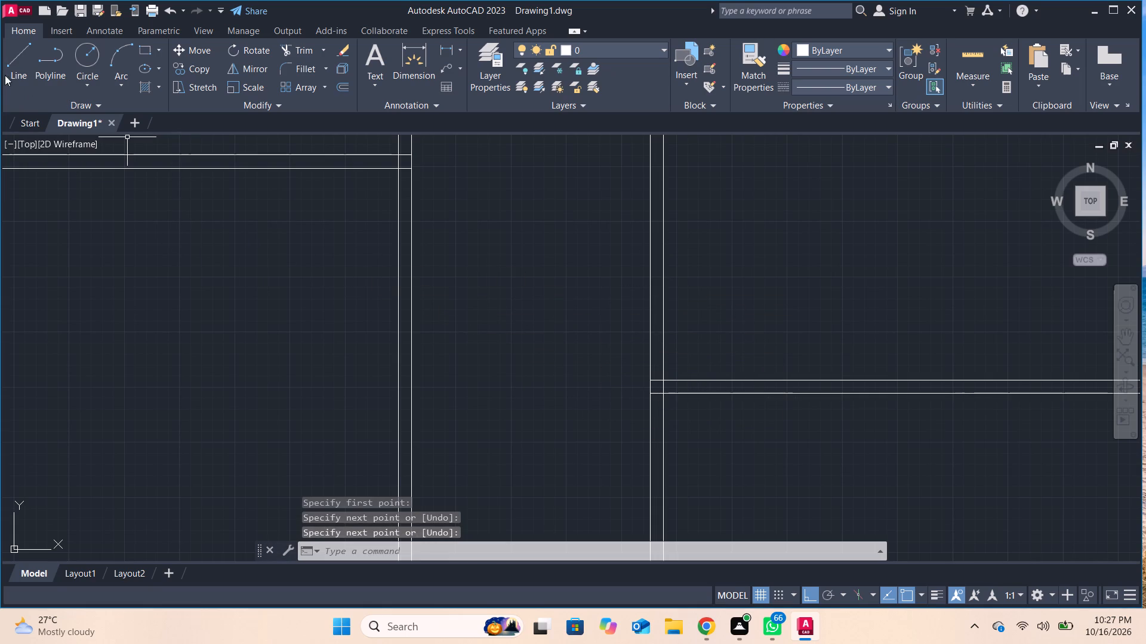
Draw two short lines across the vertical partition, continuing both lines of the northern eastern partition to its west face.
{"action": "left_click", "coordinate": [18, 58]}
{"action": "scroll", "coordinate": [512, 299], "scroll_direction": "down", "scroll_amount": 2}
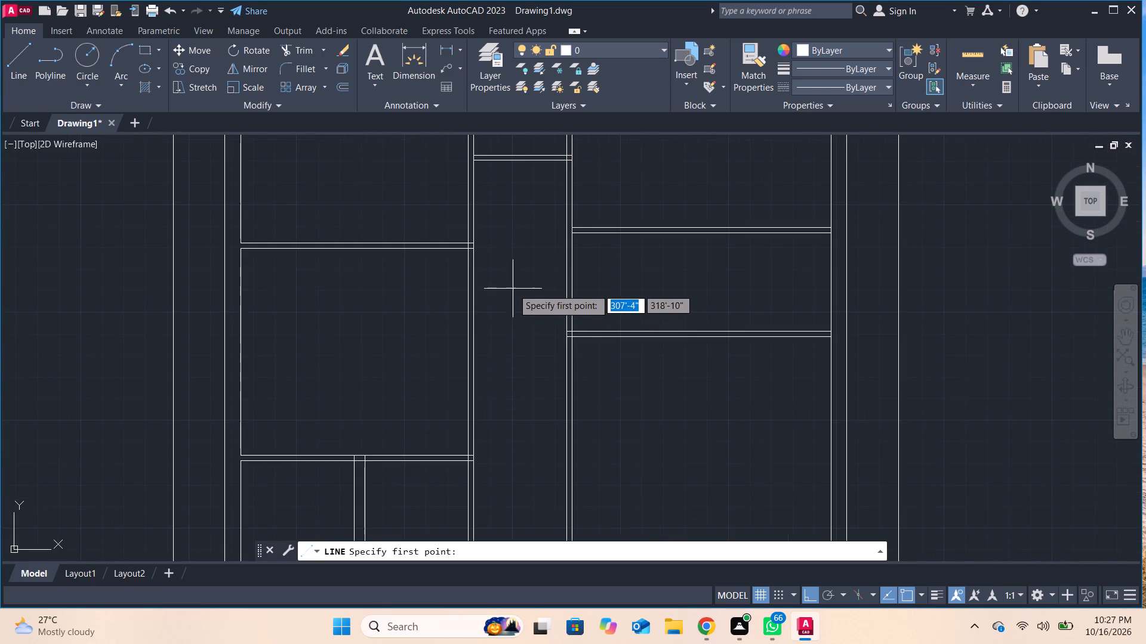
{"action": "middle_click_drag", "start_coordinate": [517, 292], "coordinate": [535, 383]}
{"action": "scroll", "coordinate": [599, 335], "scroll_direction": "up", "scroll_amount": 2}
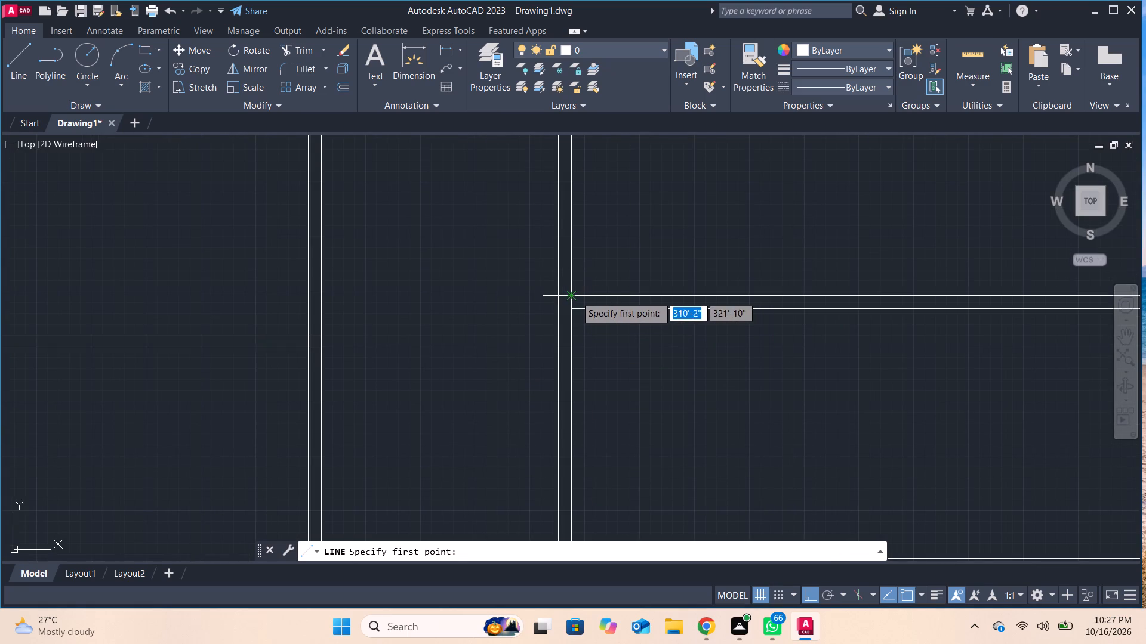
{"action": "left_click", "coordinate": [575, 296]}
{"action": "left_click", "coordinate": [557, 296]}
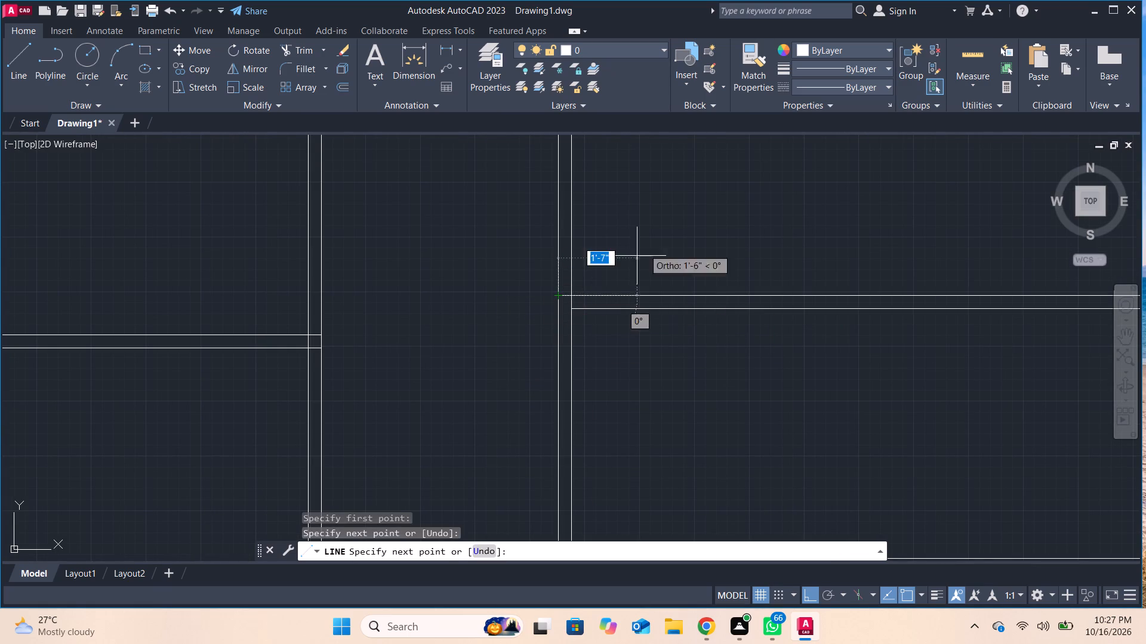
{"action": "key", "text": "Return"}
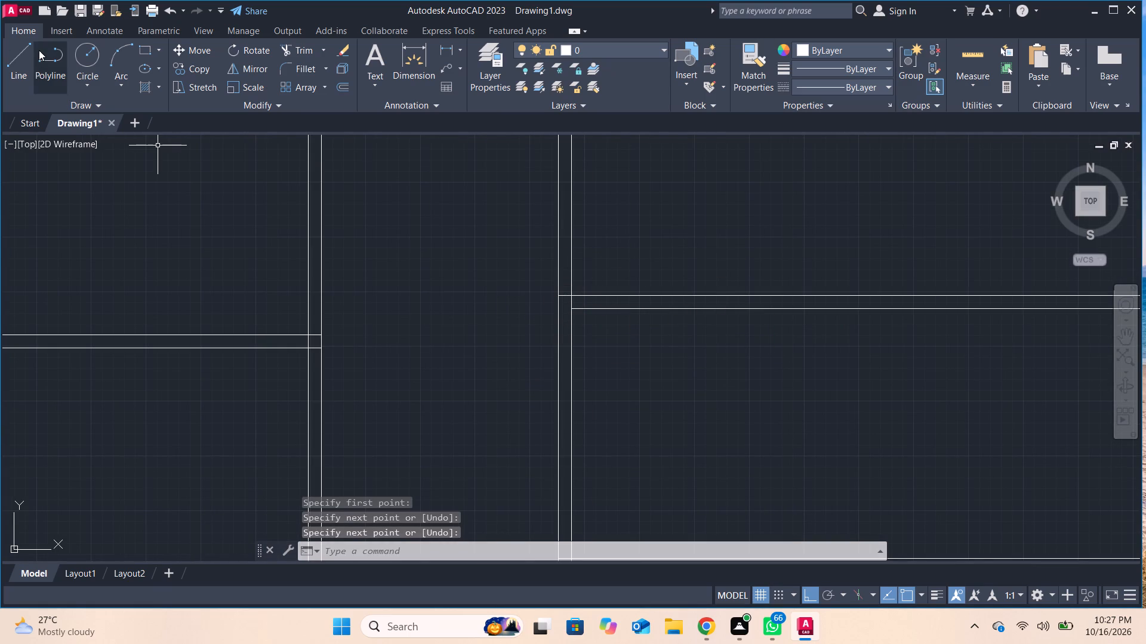
{"action": "left_click", "coordinate": [39, 50]}
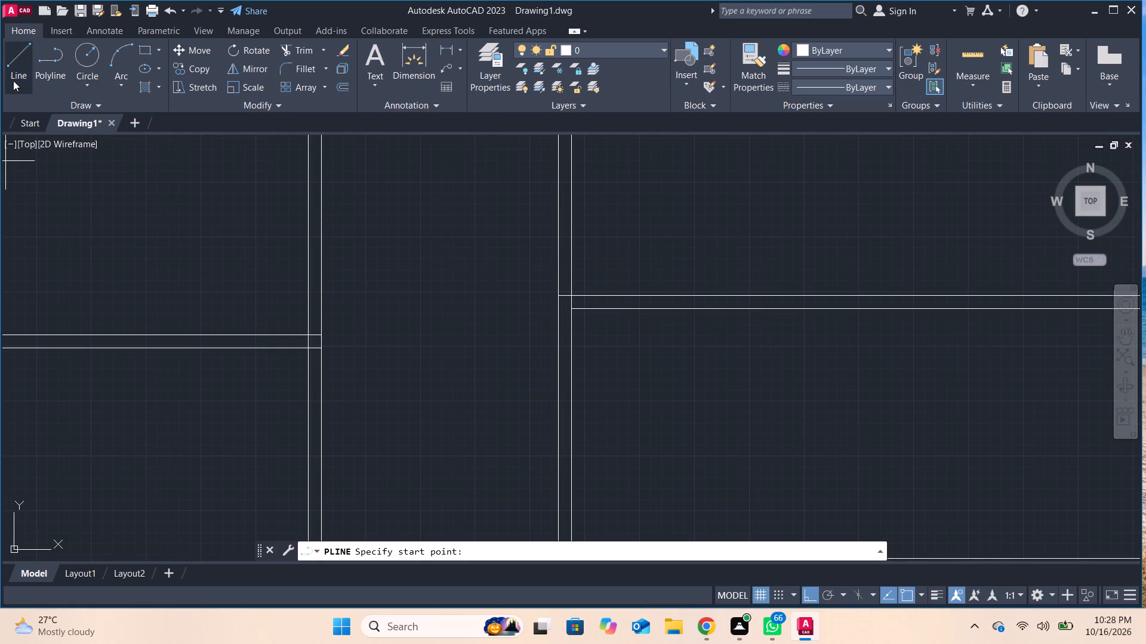
{"action": "left_click", "coordinate": [20, 67]}
{"action": "left_click", "coordinate": [573, 308]}
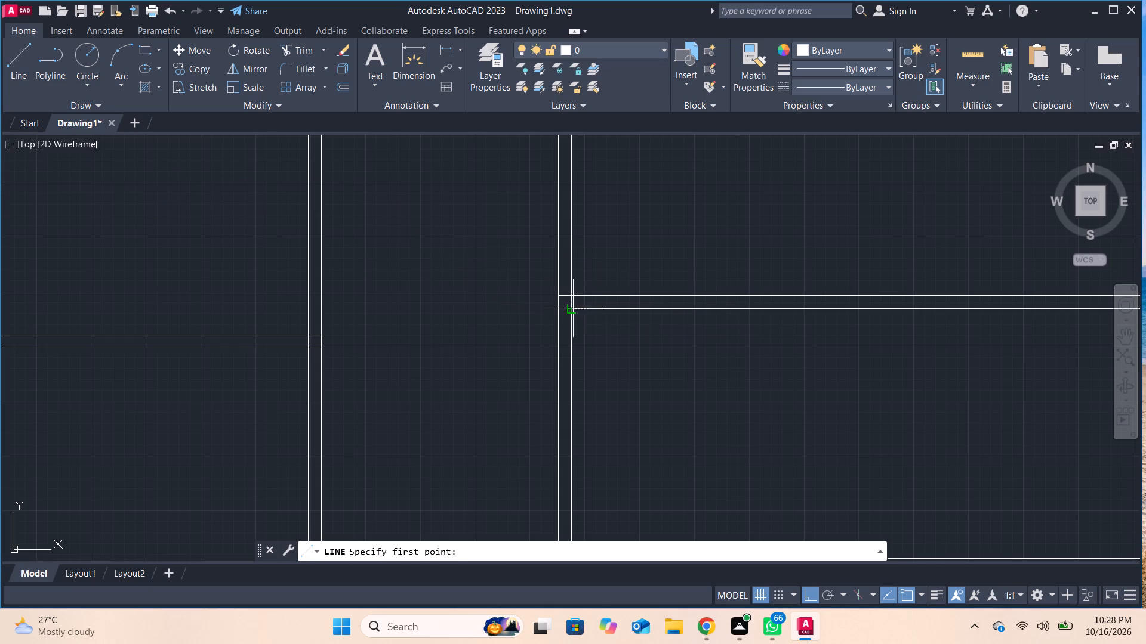
{"action": "left_click", "coordinate": [555, 306]}
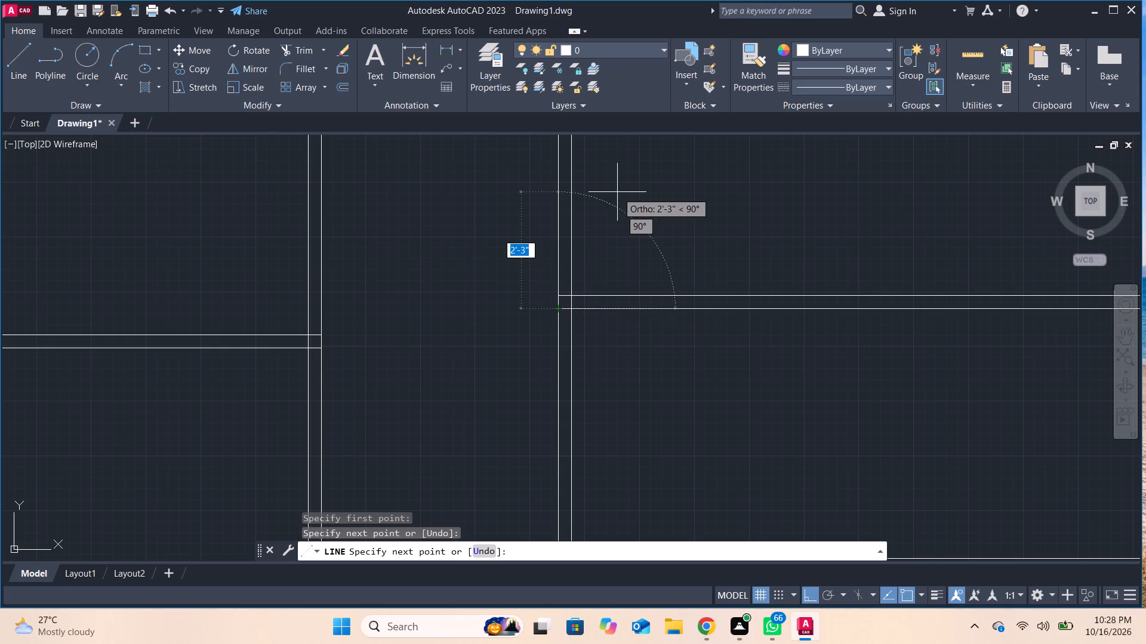
{"action": "key", "text": "Return"}
Trim both lines of the vertical partition east of the passage directly south of the second eastern horizontal partition.
{"action": "middle_click_drag", "start_coordinate": [685, 367], "coordinate": [668, 232]}
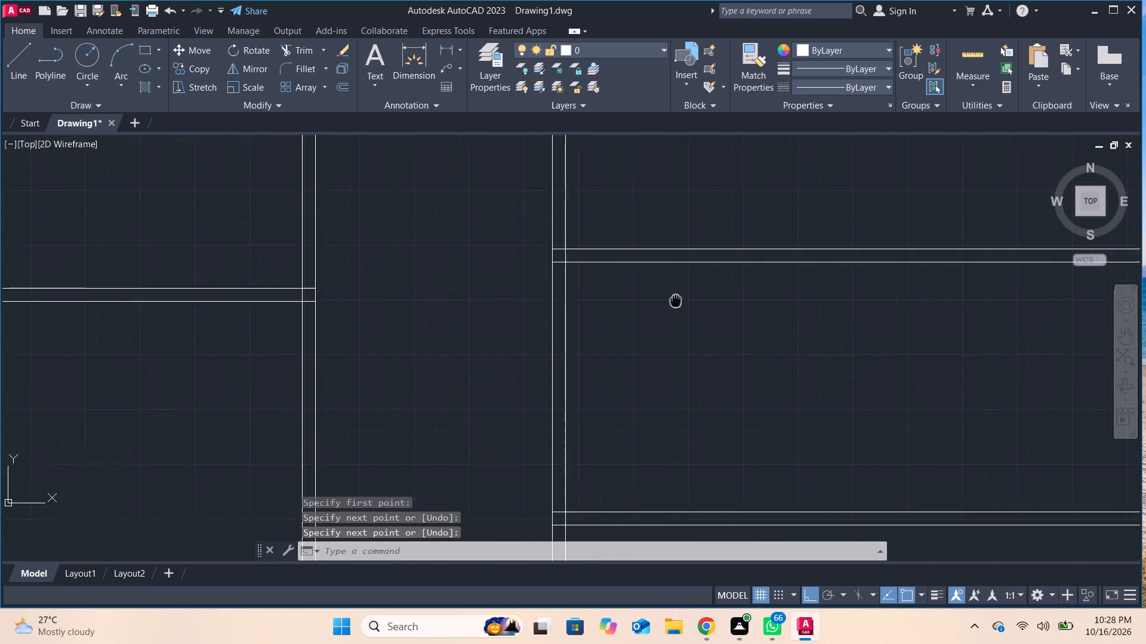
{"action": "middle_click_drag", "start_coordinate": [668, 232], "coordinate": [665, 215]}
{"action": "scroll", "coordinate": [647, 347], "scroll_direction": "down", "scroll_amount": 1}
{"action": "middle_click_drag", "start_coordinate": [637, 404], "coordinate": [633, 296]}
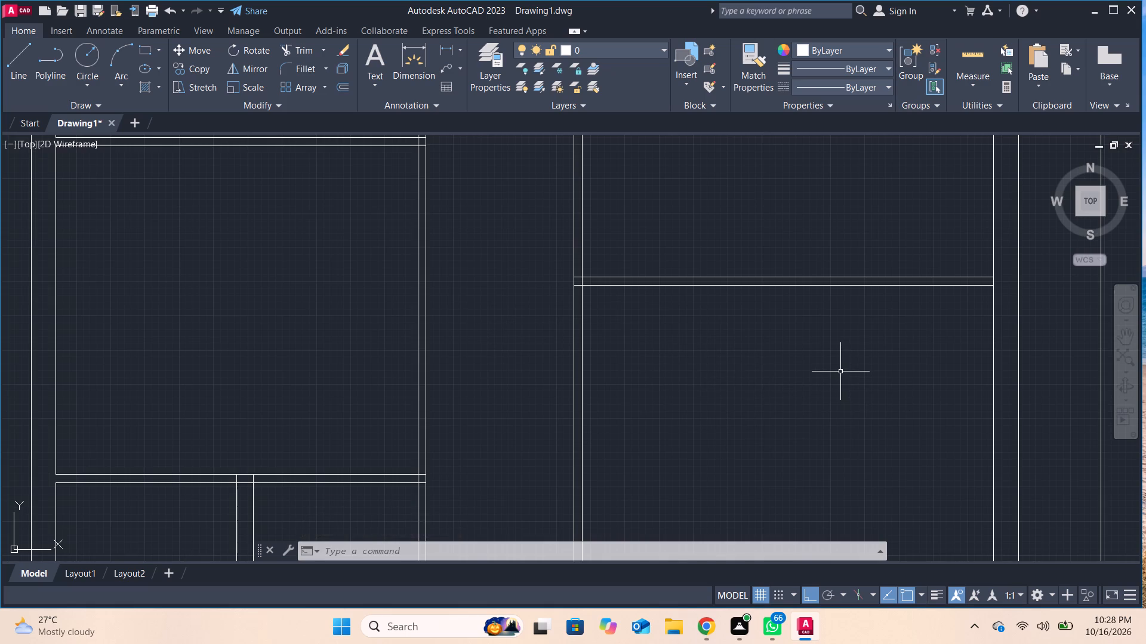
{"action": "middle_click_drag", "start_coordinate": [839, 371], "coordinate": [788, 271]}
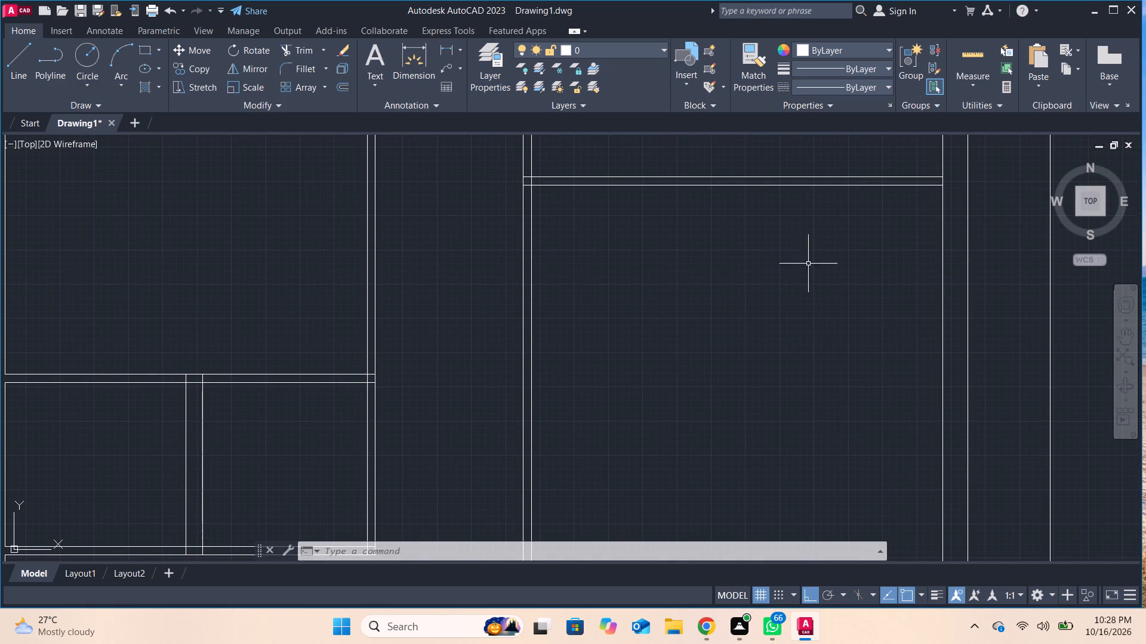
{"action": "scroll", "coordinate": [757, 283], "scroll_direction": "down", "scroll_amount": 1}
{"action": "middle_click_drag", "start_coordinate": [757, 284], "coordinate": [744, 244]}
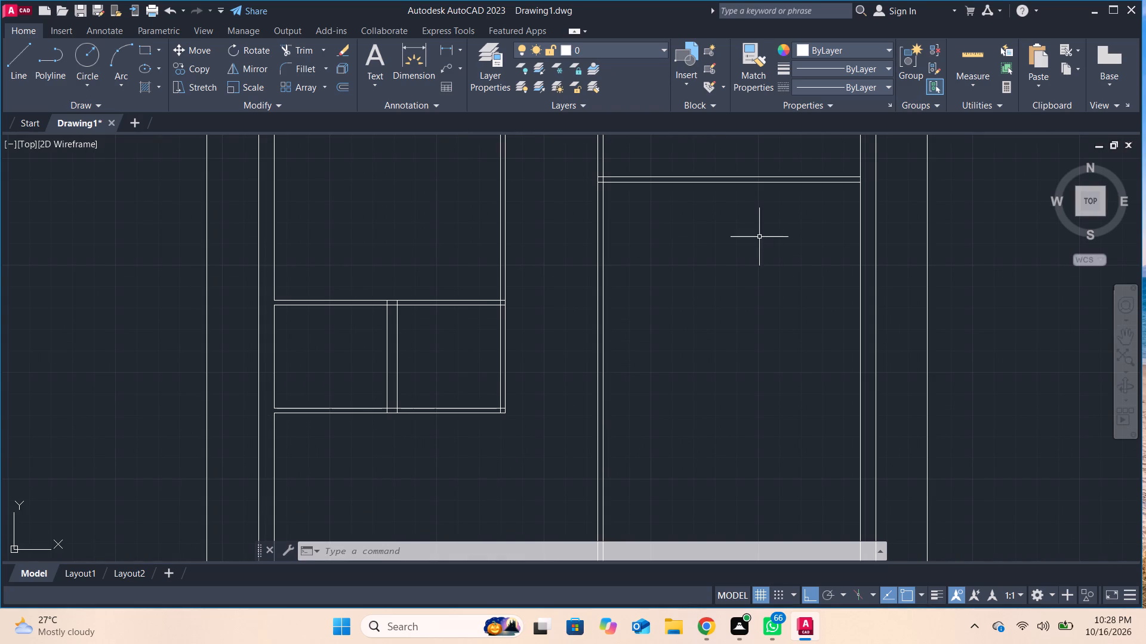
{"action": "left_click", "coordinate": [303, 42]}
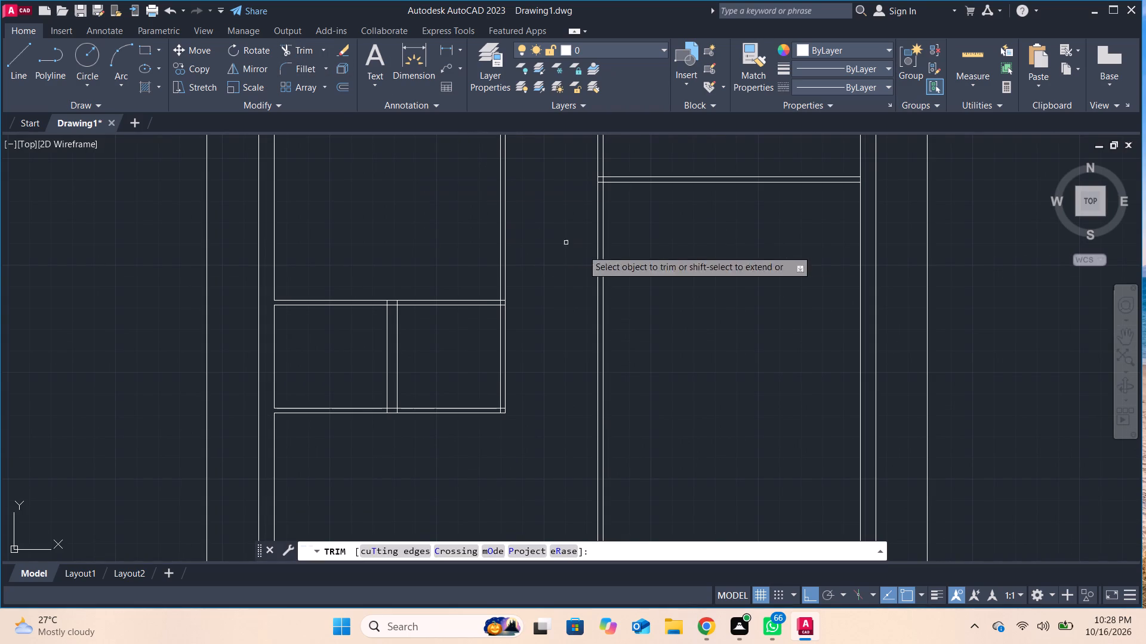
{"action": "left_click_drag", "start_coordinate": [614, 267], "coordinate": [561, 265]}
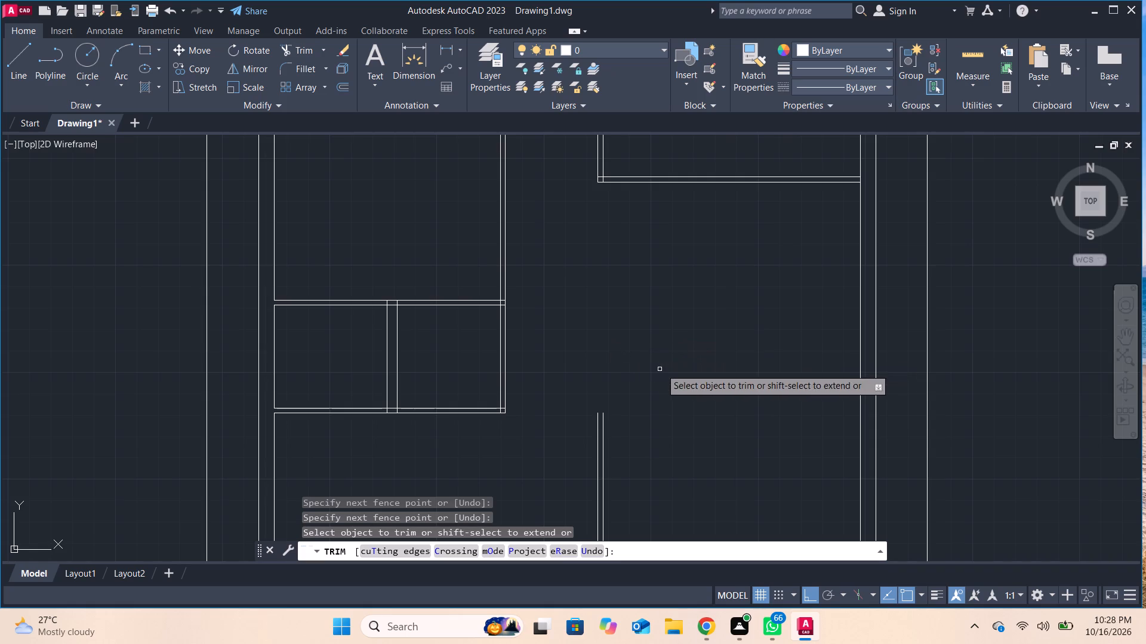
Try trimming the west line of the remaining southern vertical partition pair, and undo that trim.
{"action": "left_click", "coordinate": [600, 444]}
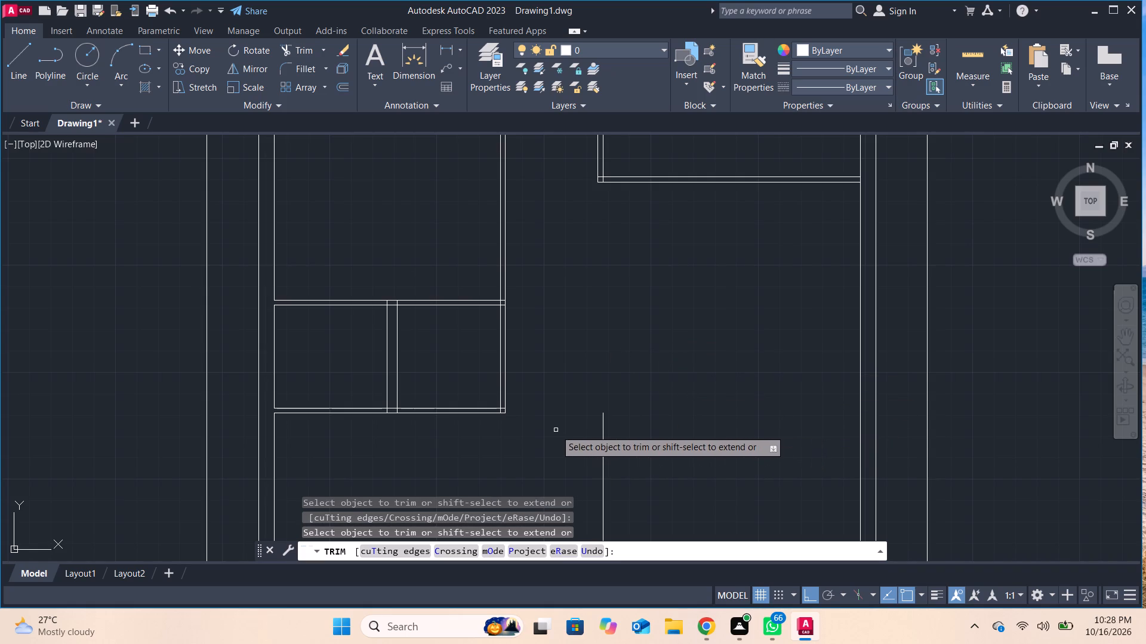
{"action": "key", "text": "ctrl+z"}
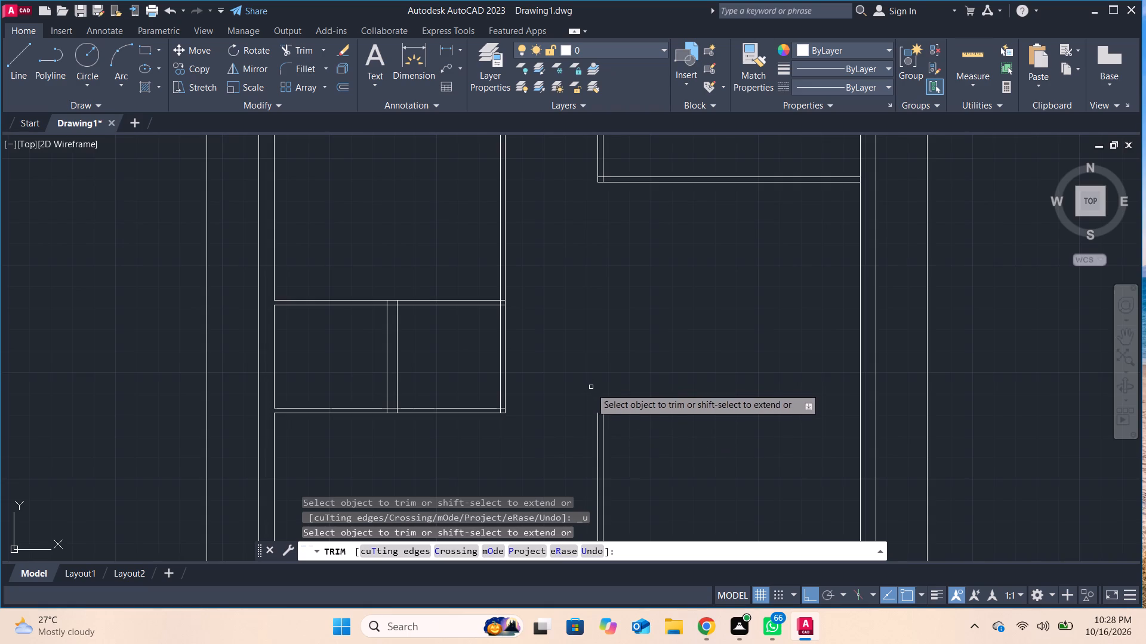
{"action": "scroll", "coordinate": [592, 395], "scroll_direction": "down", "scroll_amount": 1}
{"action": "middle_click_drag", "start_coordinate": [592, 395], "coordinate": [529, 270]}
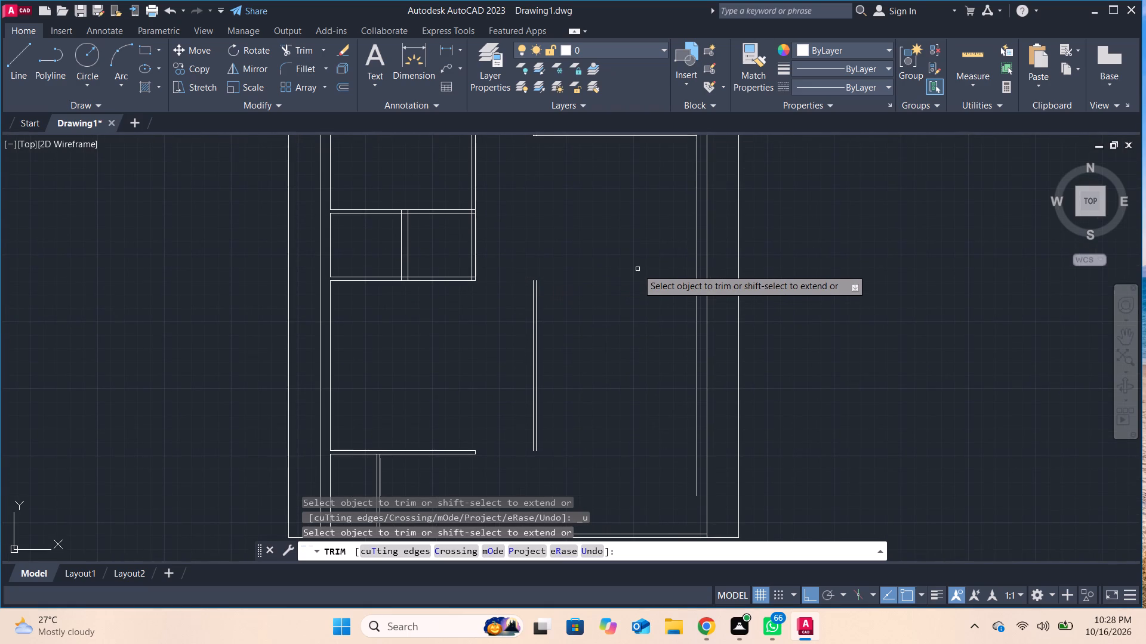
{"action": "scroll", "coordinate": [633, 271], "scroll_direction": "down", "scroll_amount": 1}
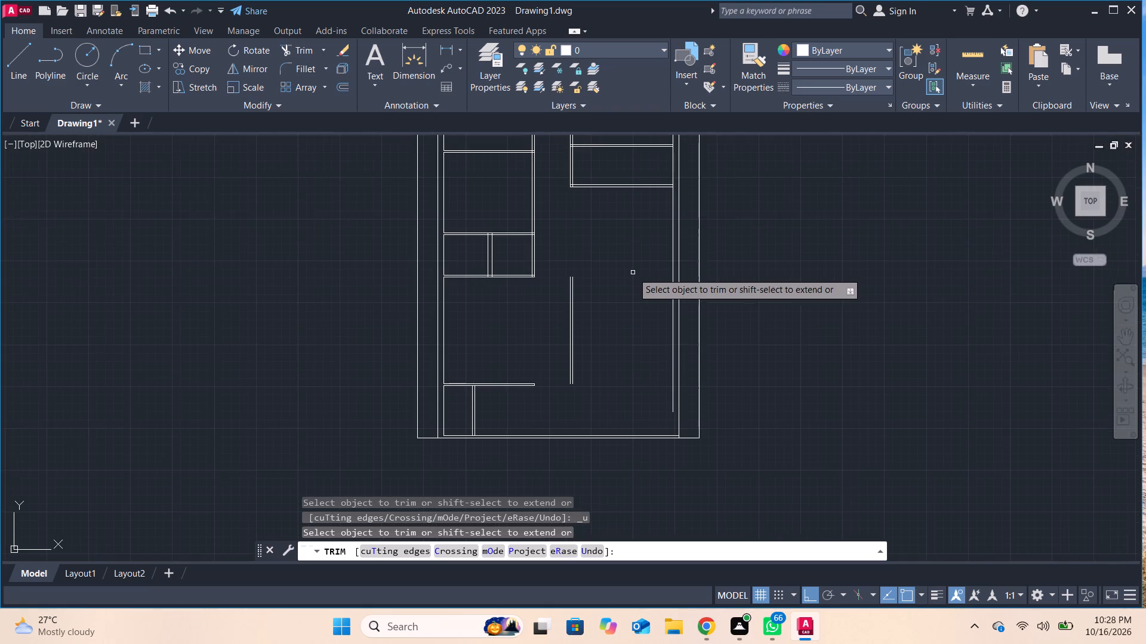
Measure the distances around the eastern rooms and the open area south of them.
{"action": "middle_click_drag", "start_coordinate": [633, 273], "coordinate": [636, 363]}
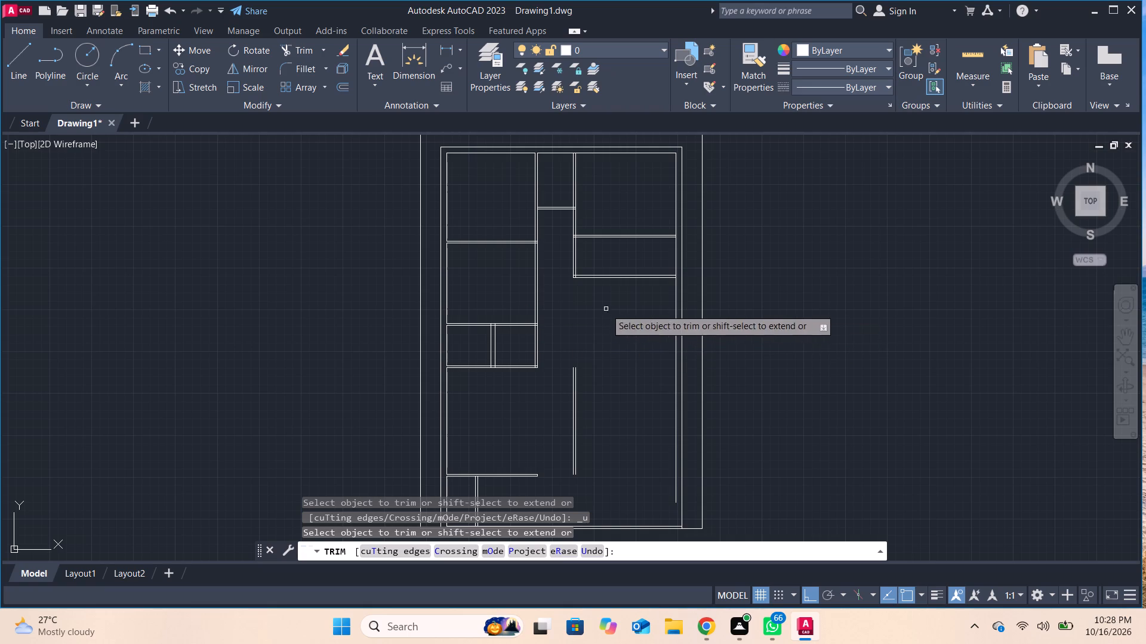
{"action": "left_click", "coordinate": [965, 63]}
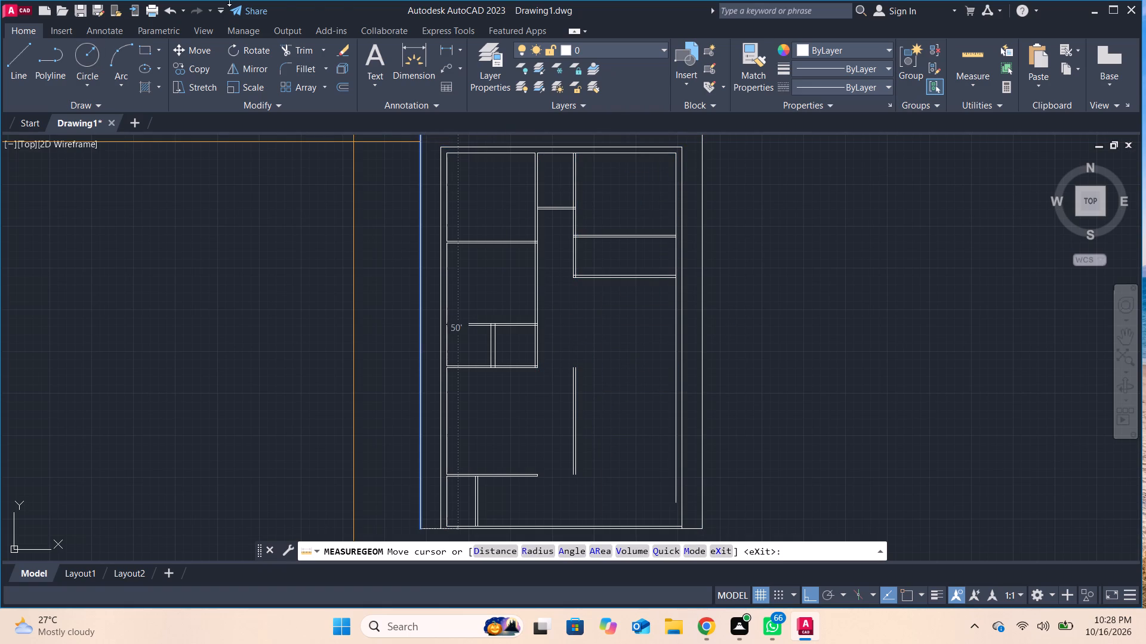
{"action": "key", "text": "Escape"}
{"action": "scroll", "coordinate": [602, 339], "scroll_direction": "up", "scroll_amount": 1}
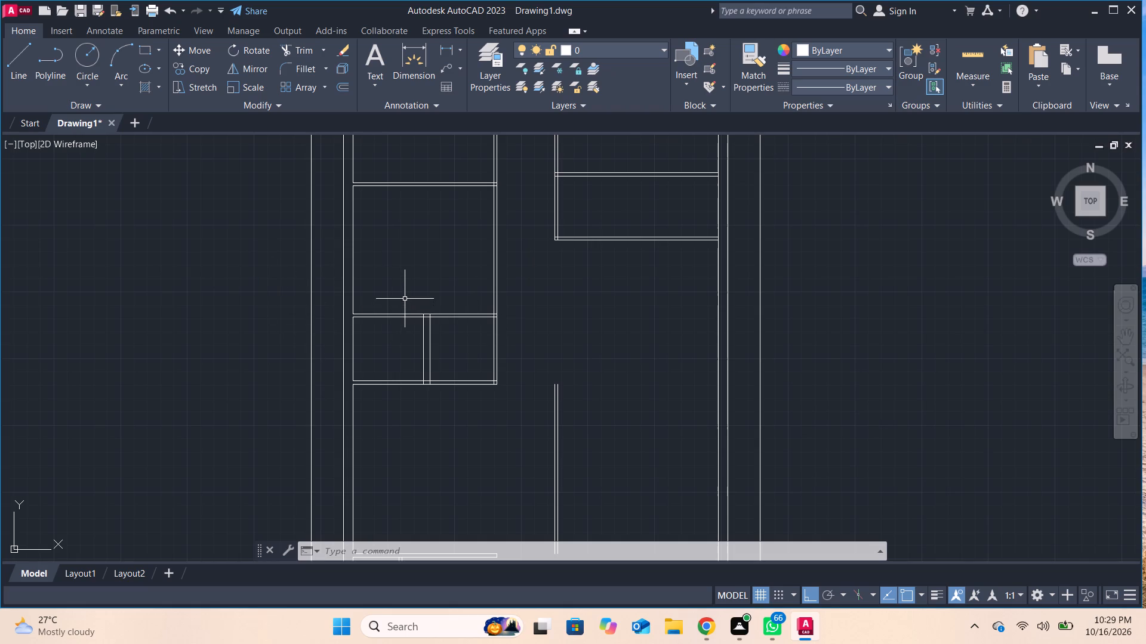
{"action": "left_click", "coordinate": [637, 241]}
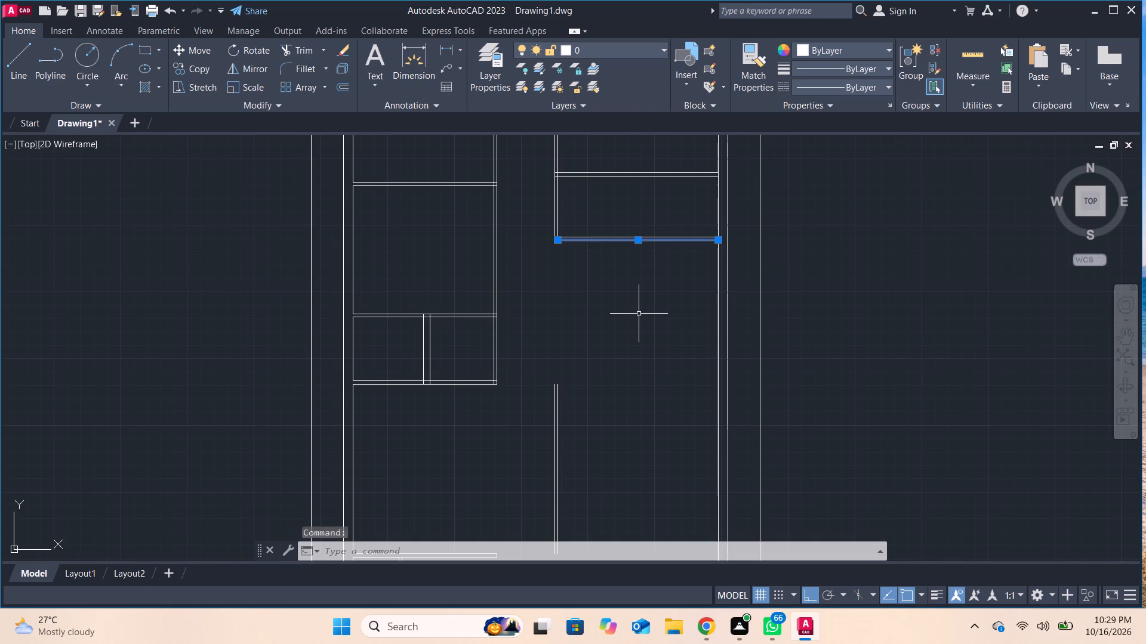
{"action": "key", "text": "Return"}
{"action": "key", "text": "grave"}
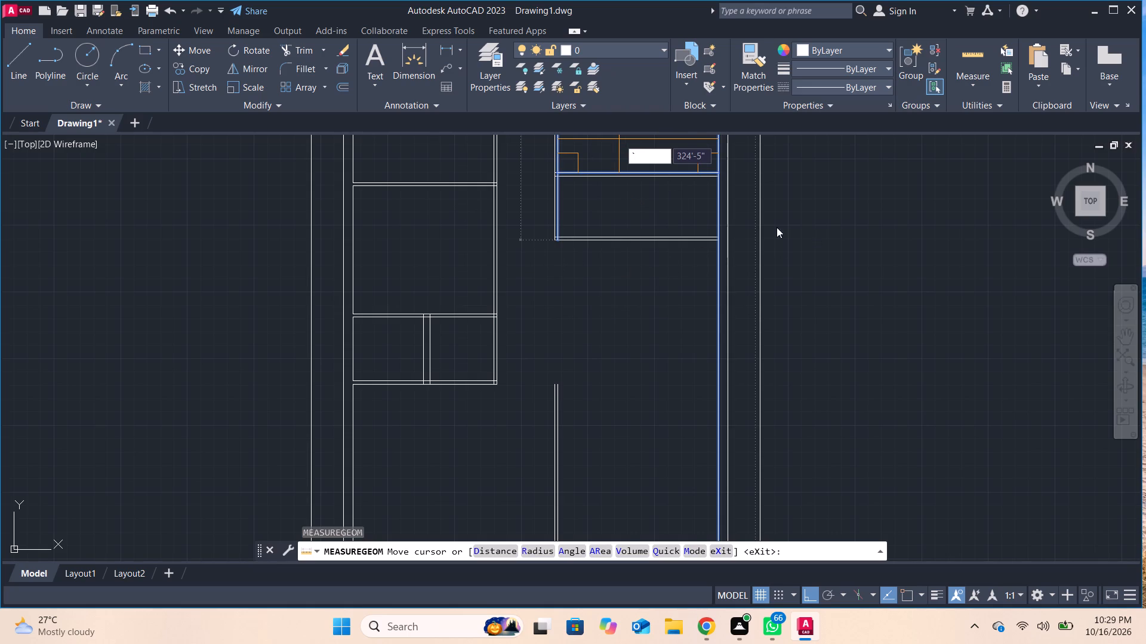
{"action": "key", "text": "Escape"}
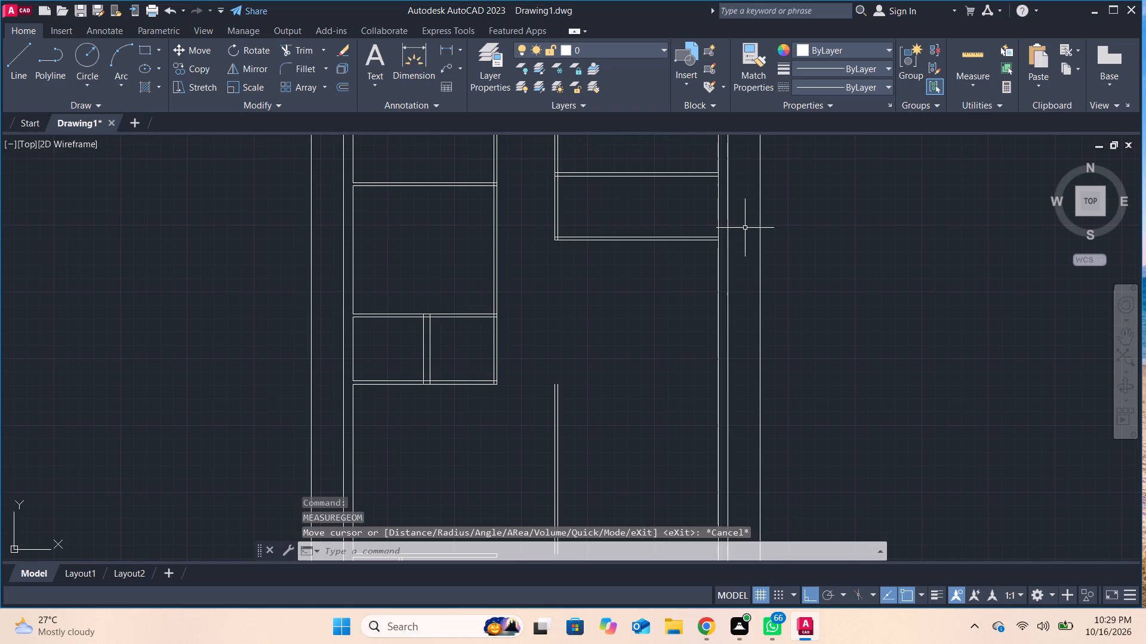
{"action": "key", "text": "Escape"}
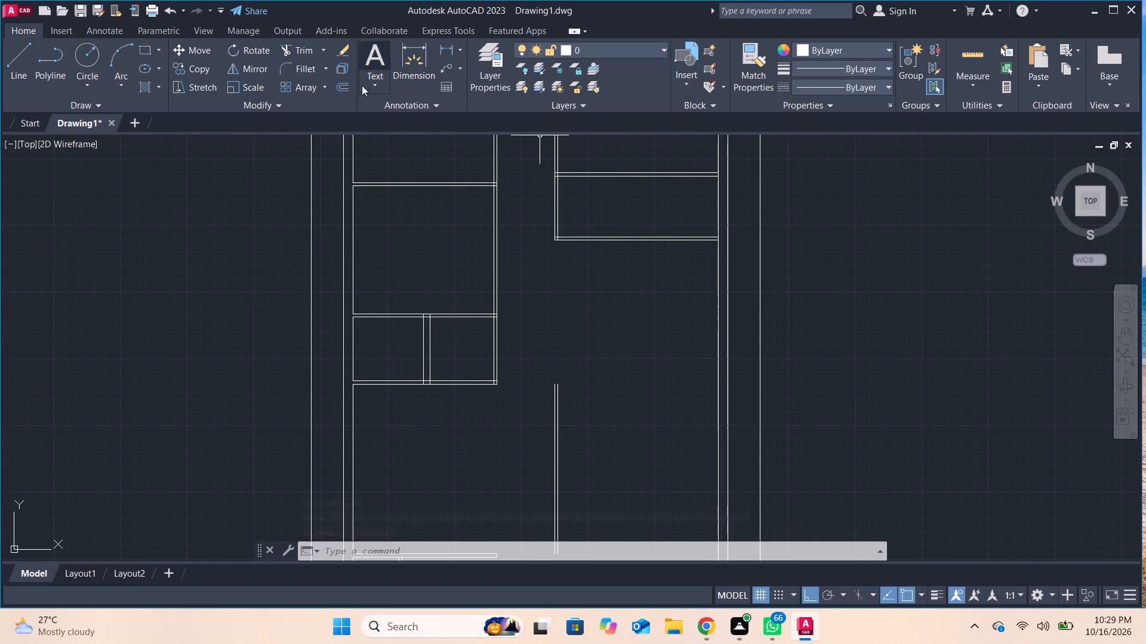
Offset the south line of the southern eastern partition 15' southward, and offset the new line 3" to form a partition.
{"action": "left_click", "coordinate": [346, 86]}
{"action": "key", "text": "Return"}
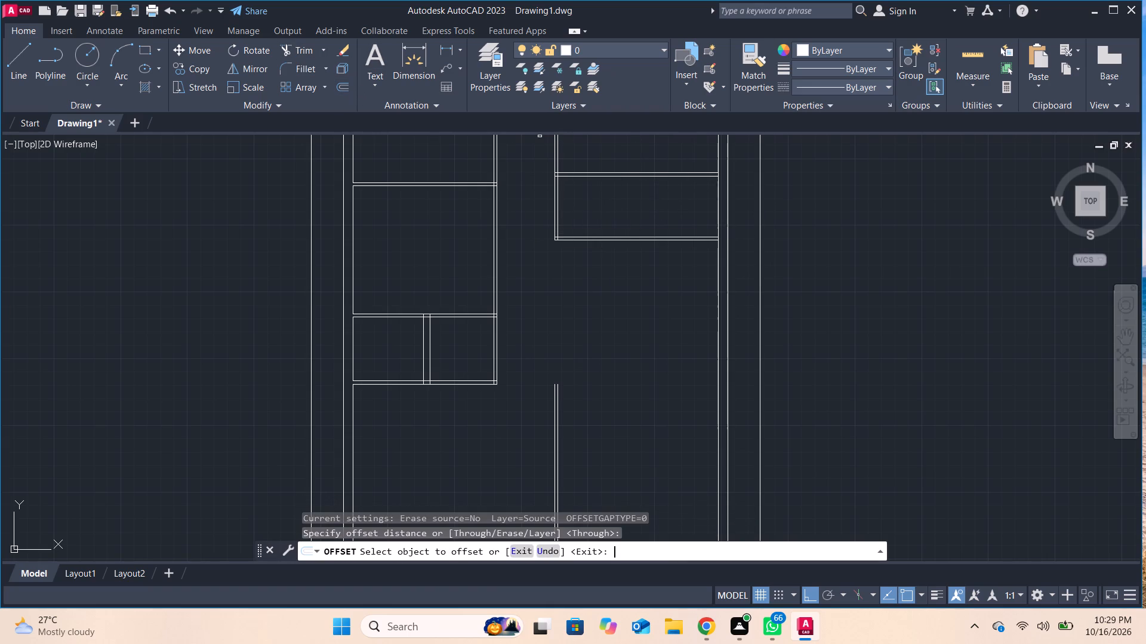
{"action": "left_click", "coordinate": [671, 240]}
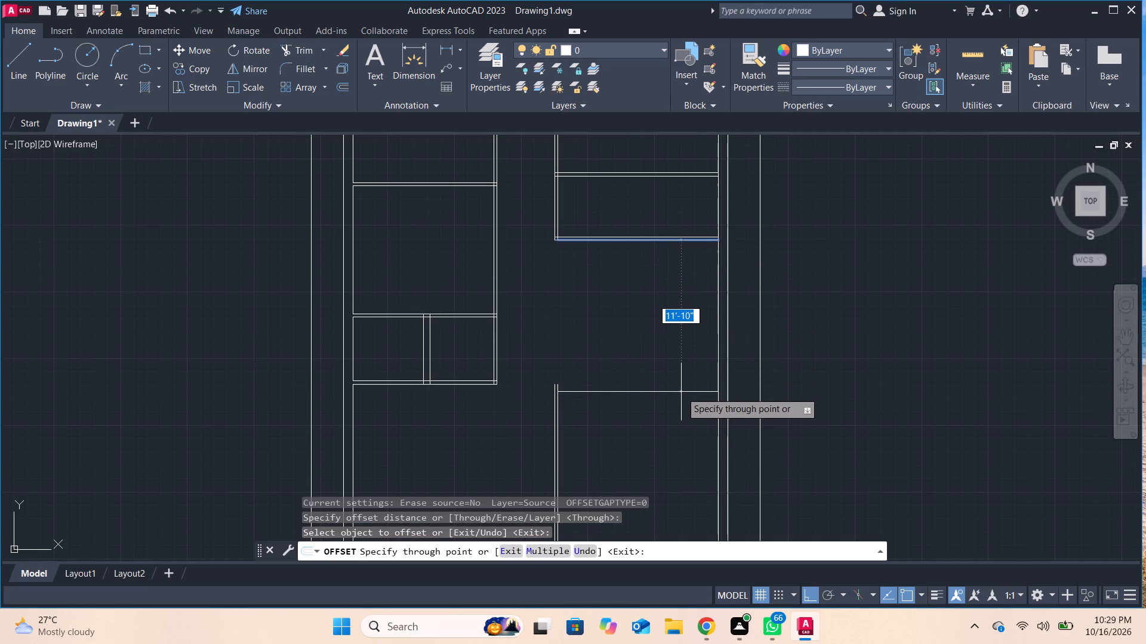
{"action": "key", "text": "1"}
{"action": "key", "text": "5"}
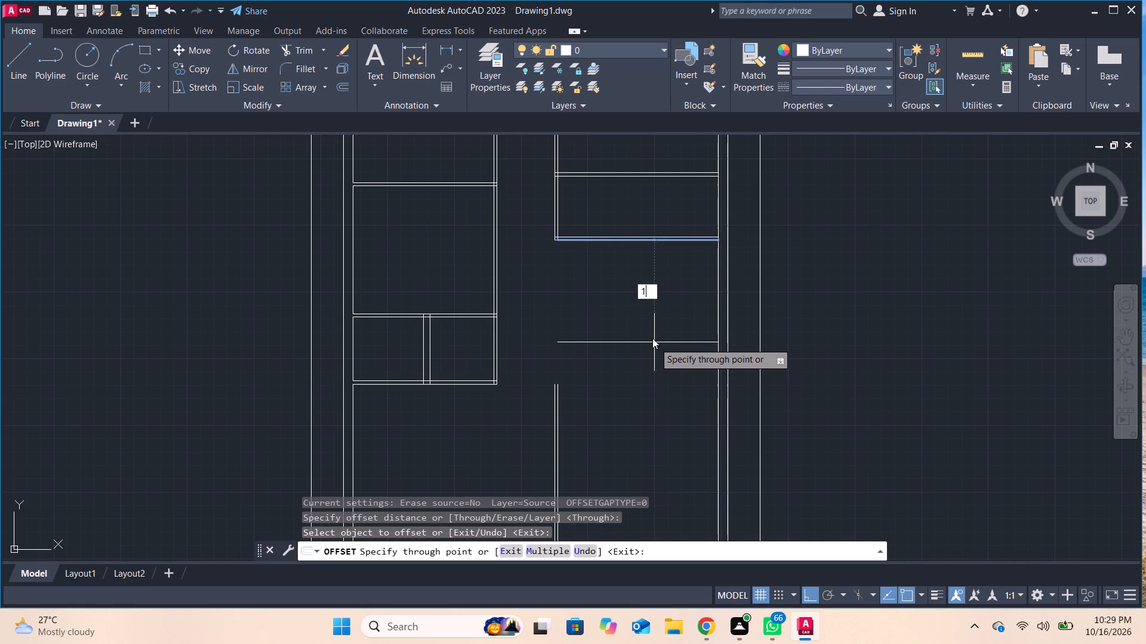
{"action": "key", "text": "apostrophe"}
{"action": "key", "text": "Return"}
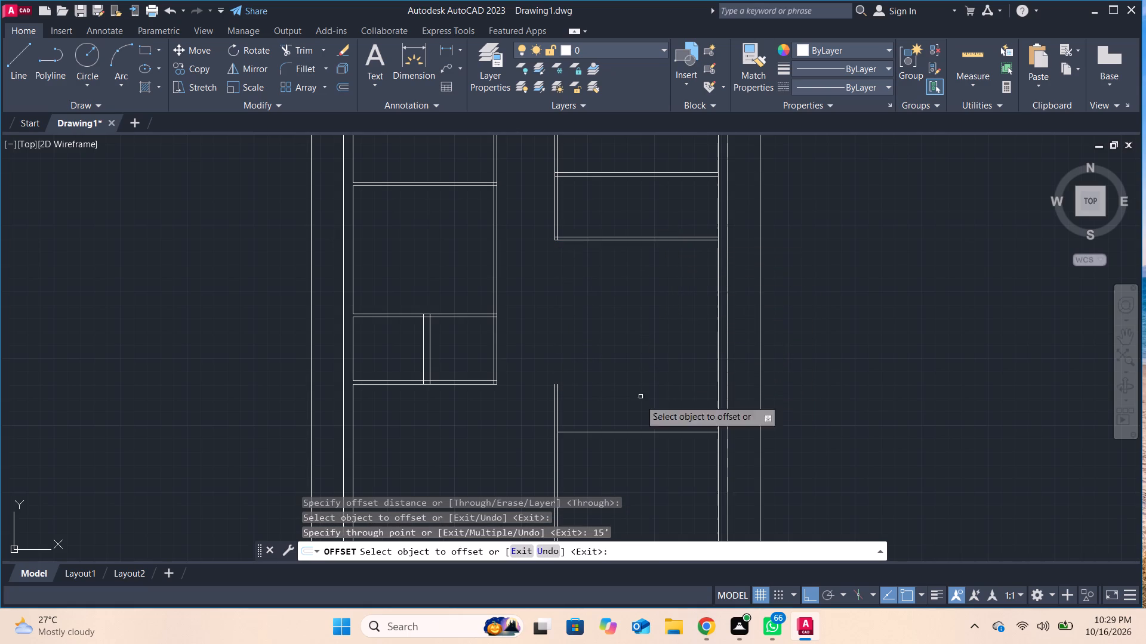
{"action": "left_click", "coordinate": [615, 433]}
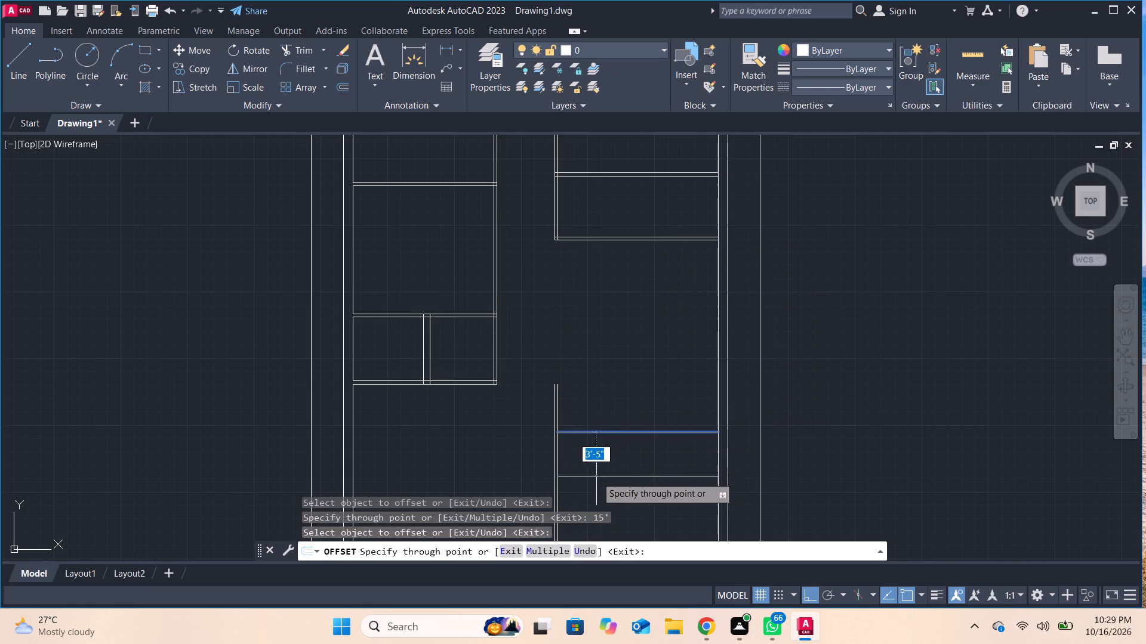
{"action": "key", "text": "3"}
{"action": "key", "text": "Return"}
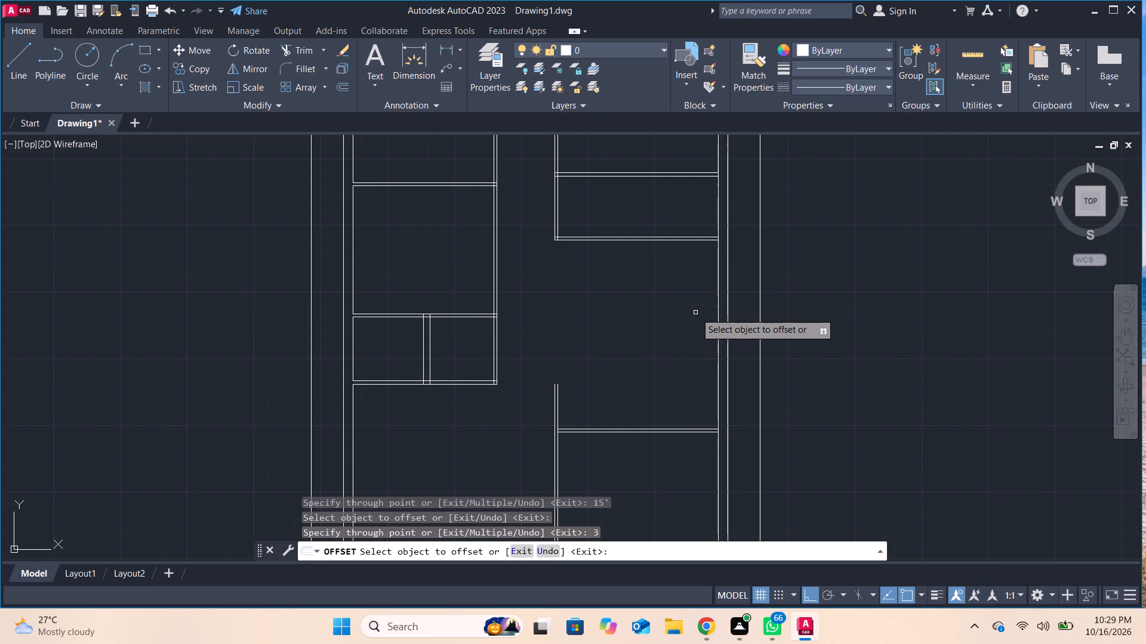
Trim the overlapping line pieces where the small northern passage room's south partition meets the vertical partitions on both sides.
{"action": "scroll", "coordinate": [267, 0], "scroll_direction": "up", "scroll_amount": 1}
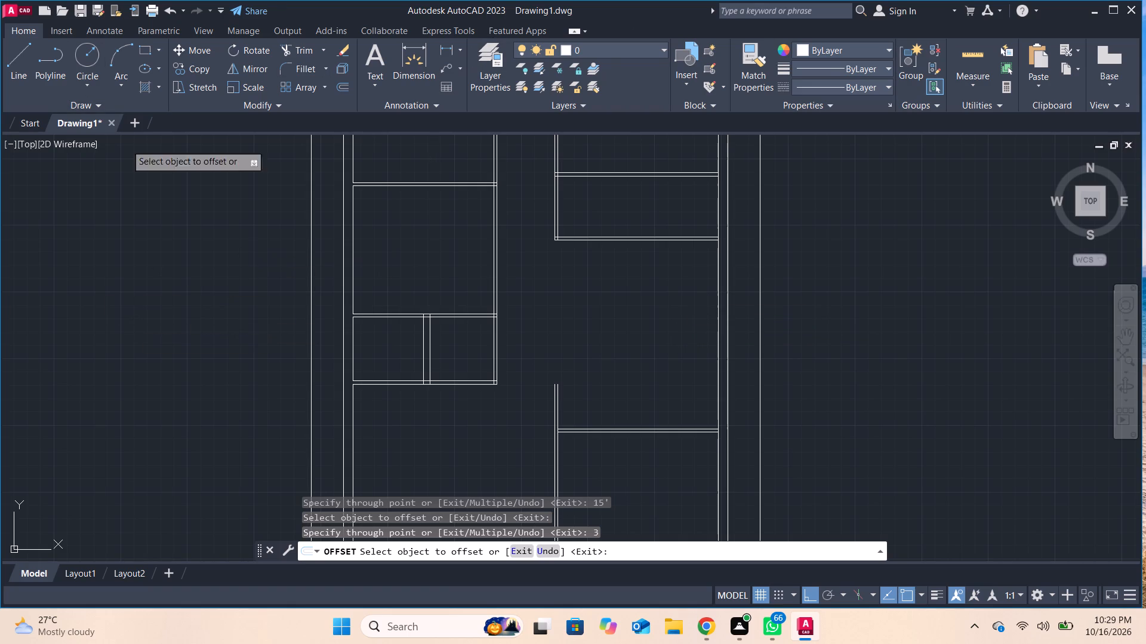
{"action": "middle_click_drag", "start_coordinate": [489, 298], "coordinate": [546, 438]}
{"action": "middle_click_drag", "start_coordinate": [469, 257], "coordinate": [529, 369]}
{"action": "scroll", "coordinate": [534, 359], "scroll_direction": "up", "scroll_amount": 2}
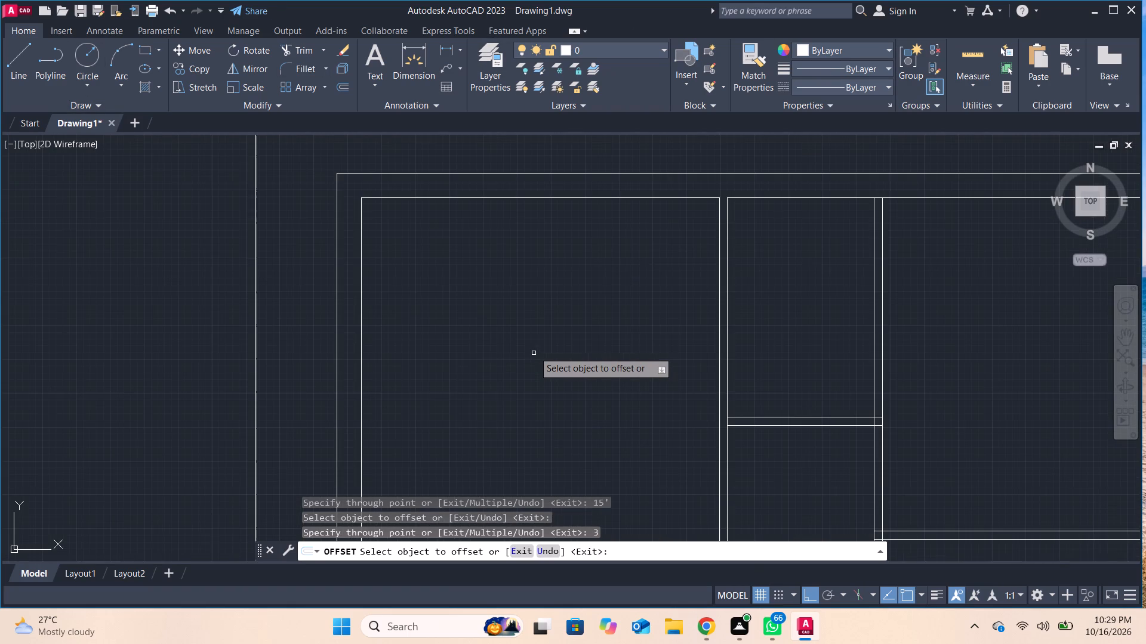
{"action": "scroll", "coordinate": [533, 350], "scroll_direction": "down", "scroll_amount": 1}
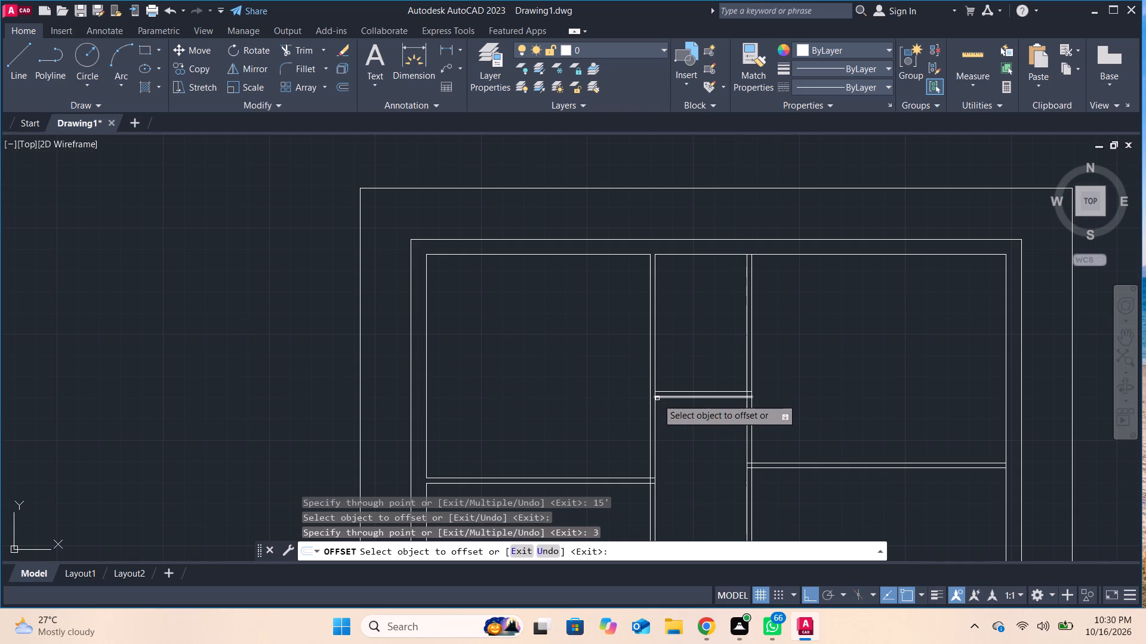
{"action": "scroll", "coordinate": [632, 398], "scroll_direction": "up", "scroll_amount": 2}
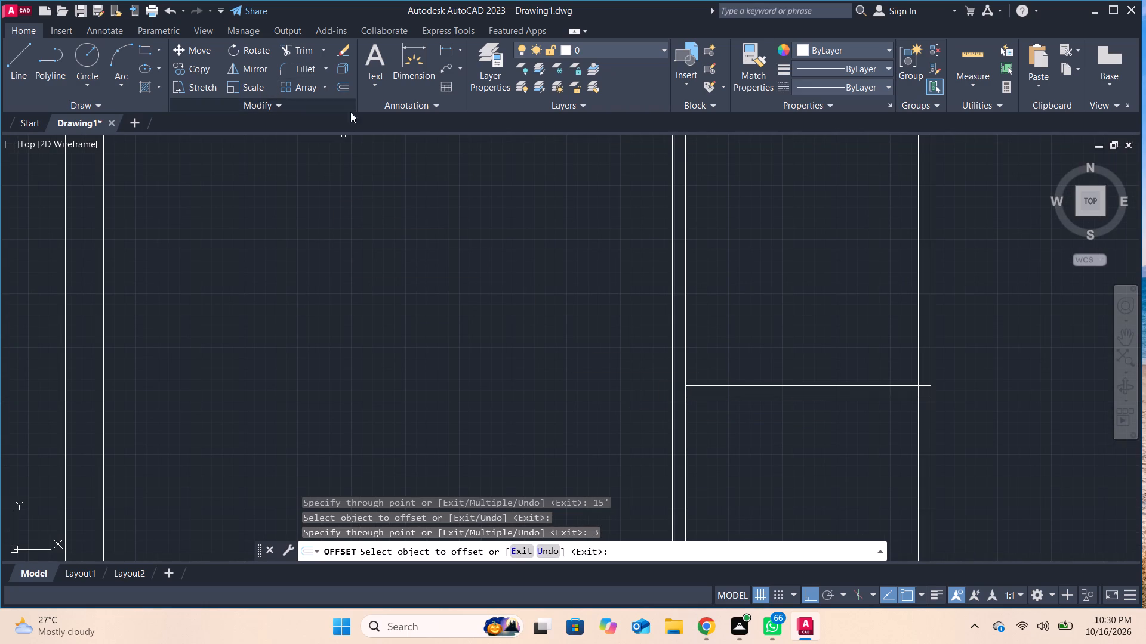
{"action": "left_click", "coordinate": [312, 49]}
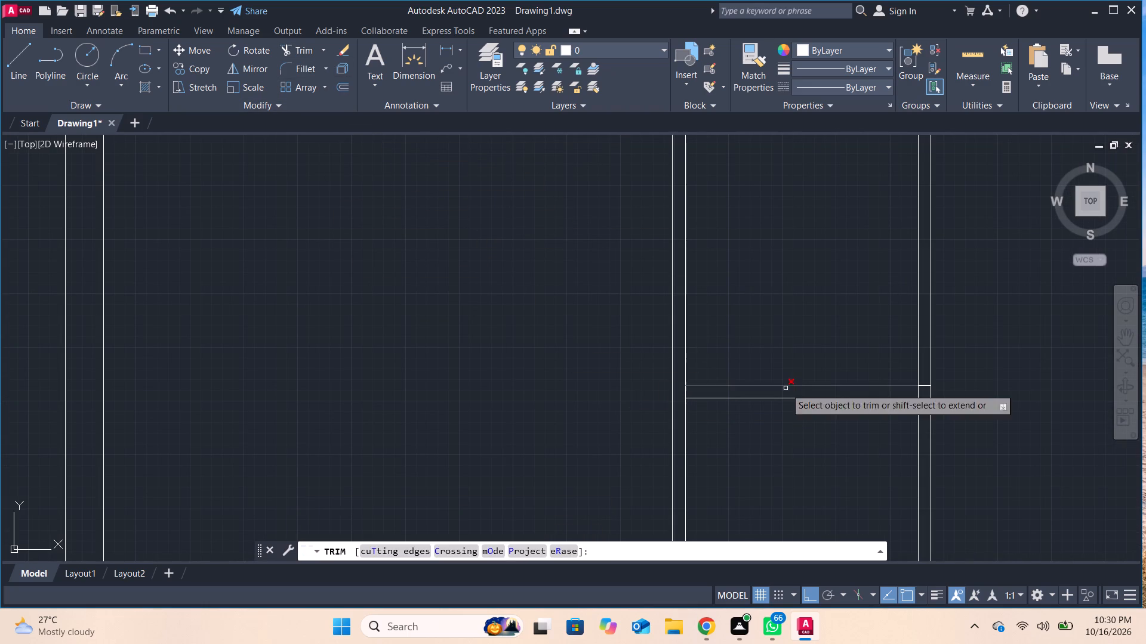
{"action": "left_click", "coordinate": [689, 392]}
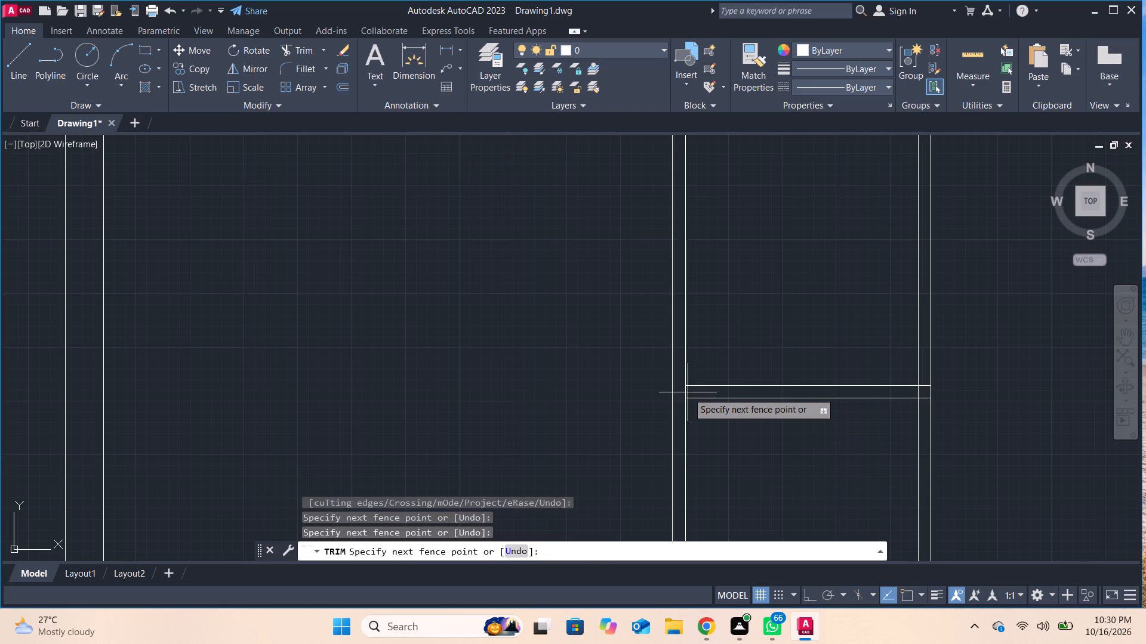
{"action": "left_click", "coordinate": [685, 392]}
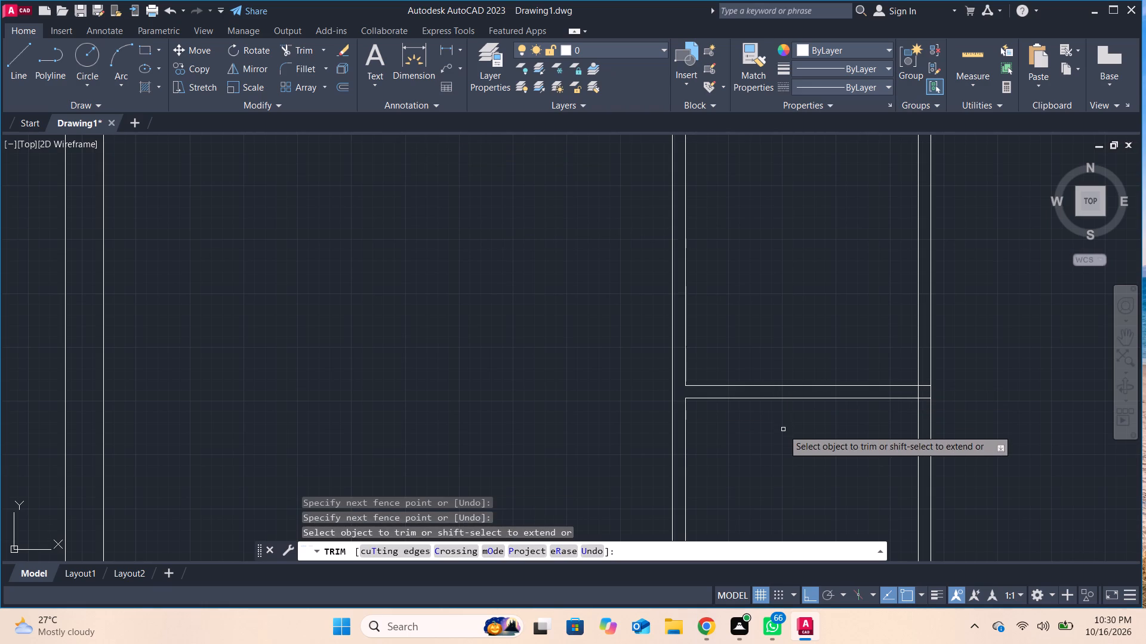
{"action": "left_click", "coordinate": [917, 391]}
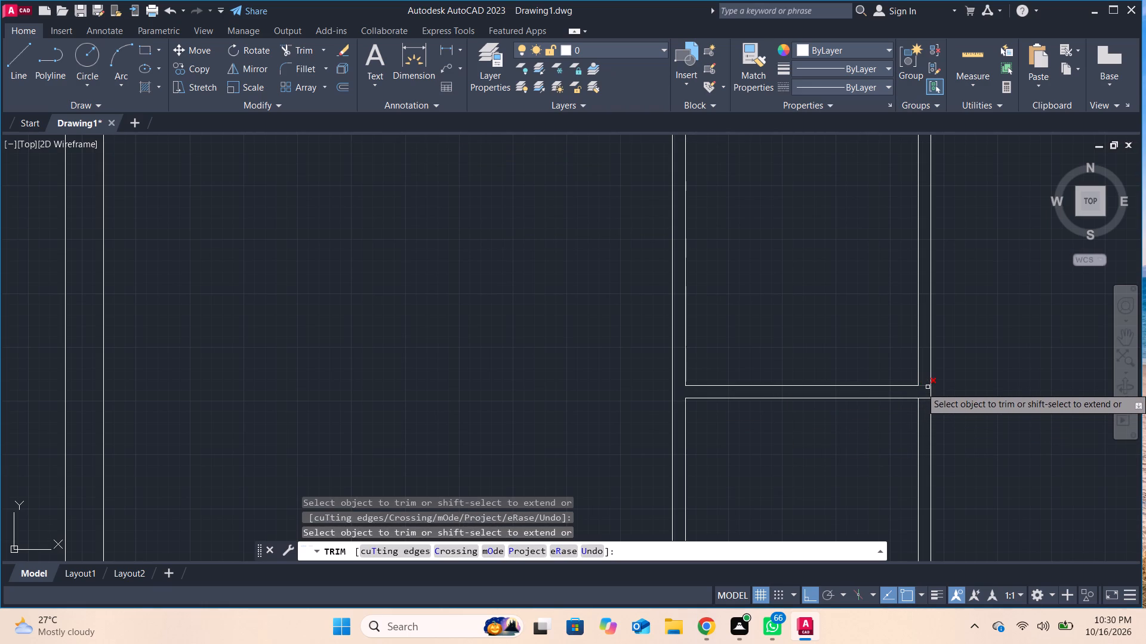
{"action": "left_click", "coordinate": [928, 387]}
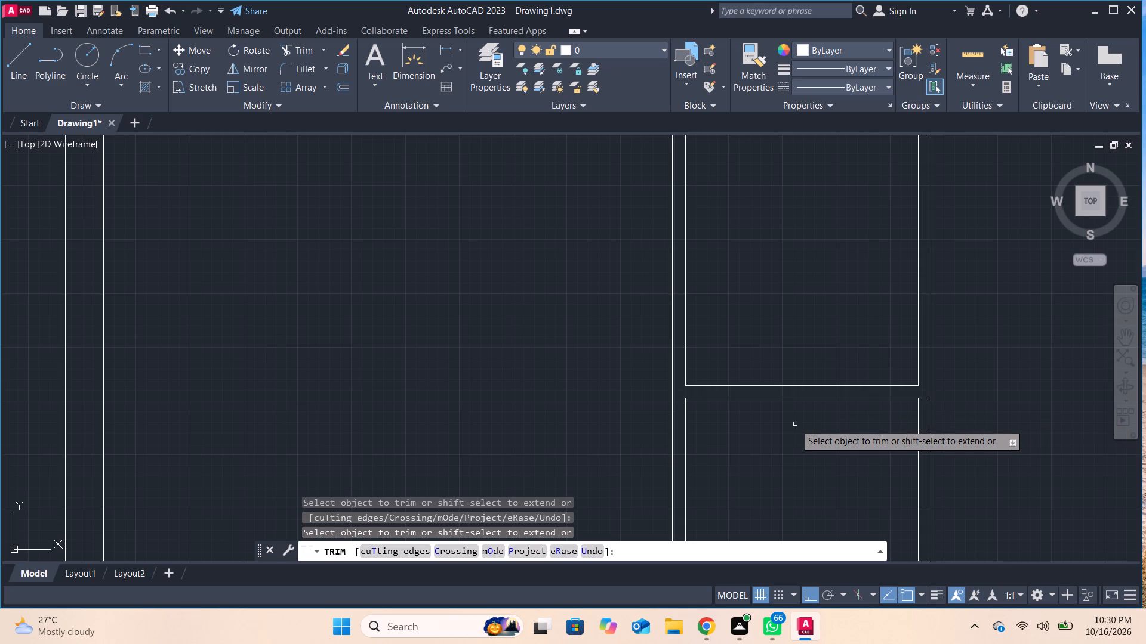
Draw a short line across the western vertical partition, continuing the south line of the small passage room's south partition.
{"action": "scroll", "coordinate": [794, 424], "scroll_direction": "down", "scroll_amount": 1}
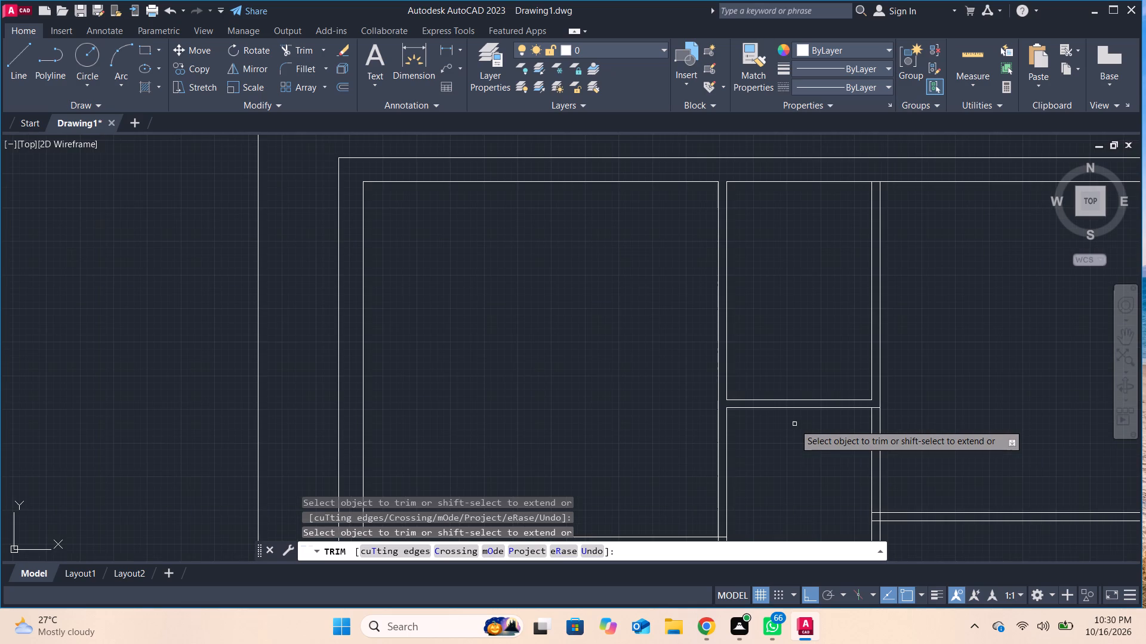
{"action": "scroll", "coordinate": [794, 424], "scroll_direction": "down", "scroll_amount": 2}
{"action": "middle_click_drag", "start_coordinate": [794, 425], "coordinate": [755, 361]}
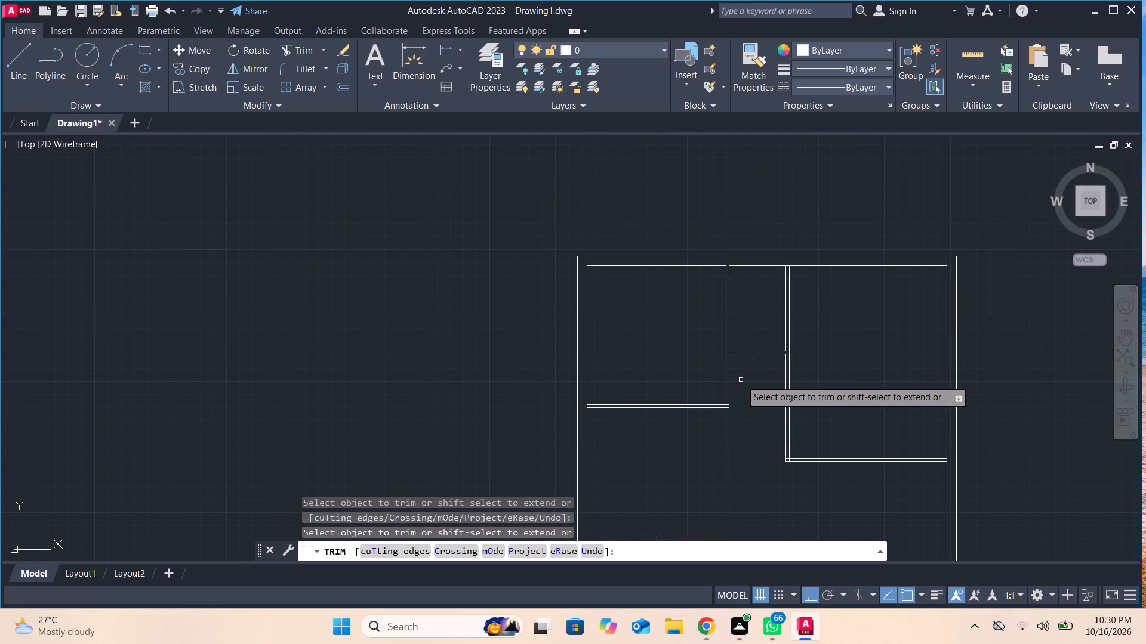
{"action": "scroll", "coordinate": [778, 336], "scroll_direction": "up", "scroll_amount": 3}
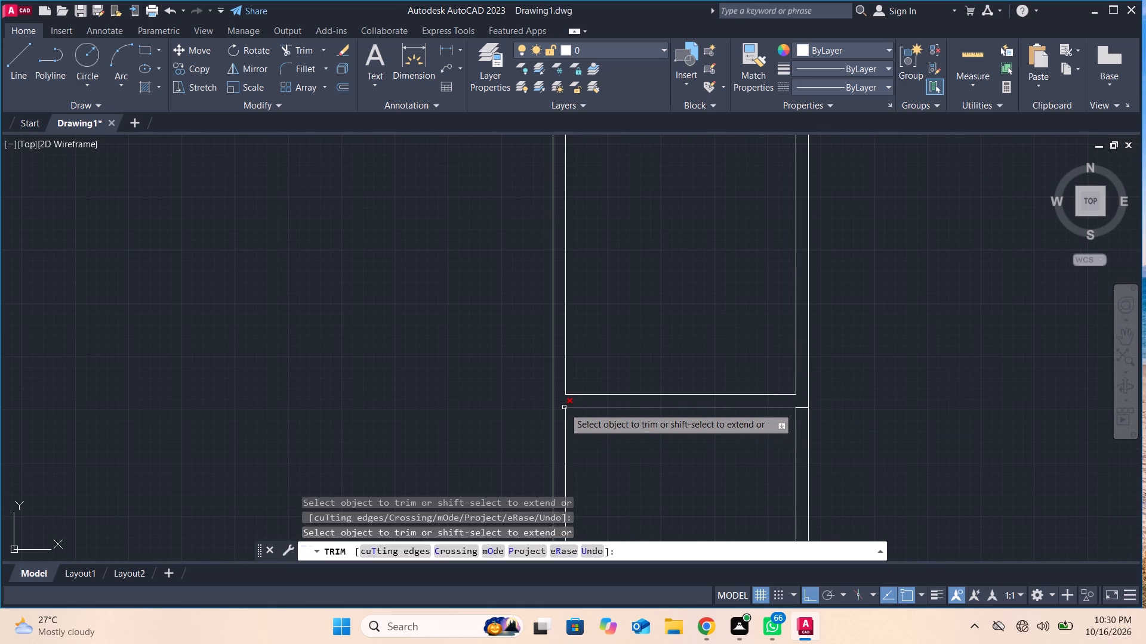
{"action": "left_click", "coordinate": [19, 58]}
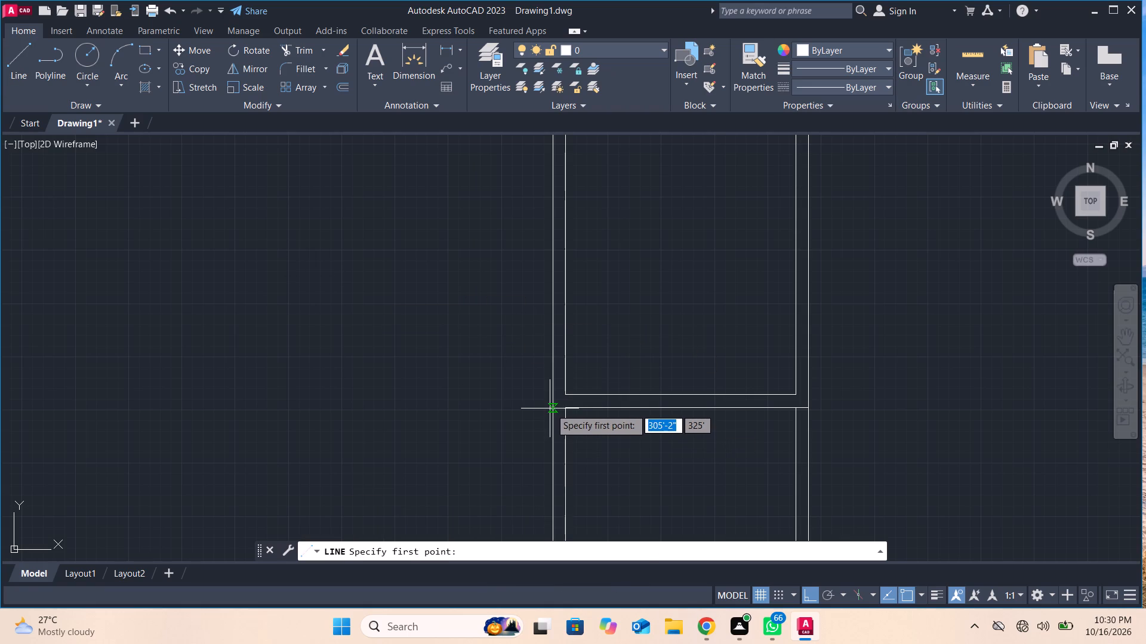
{"action": "left_click", "coordinate": [568, 407]}
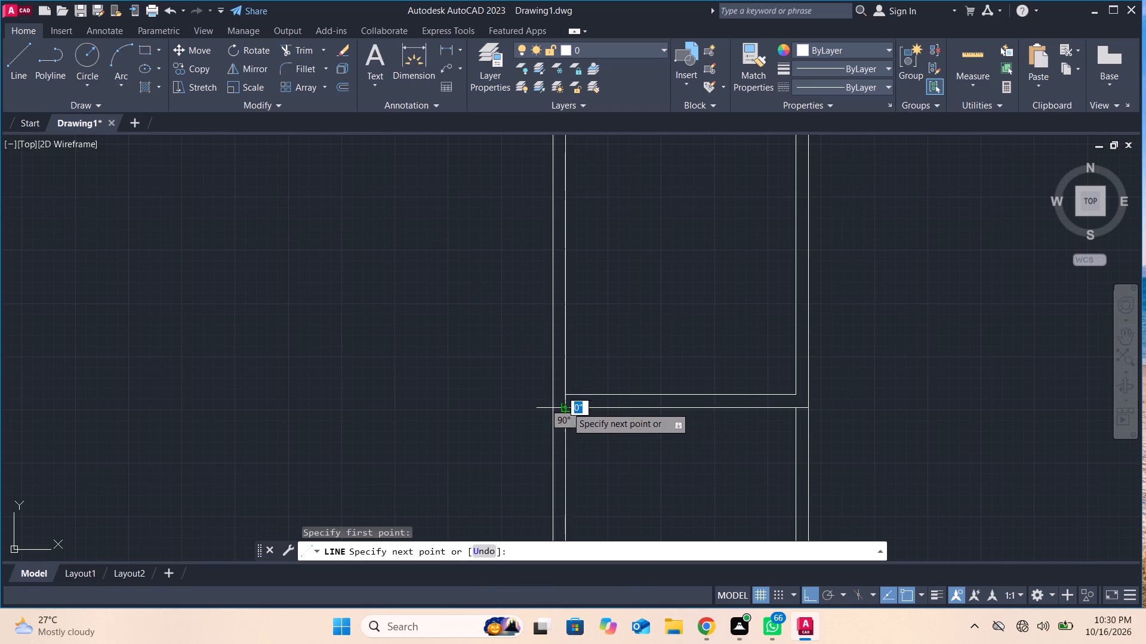
{"action": "left_click", "coordinate": [550, 408]}
{"action": "key", "text": "Return"}
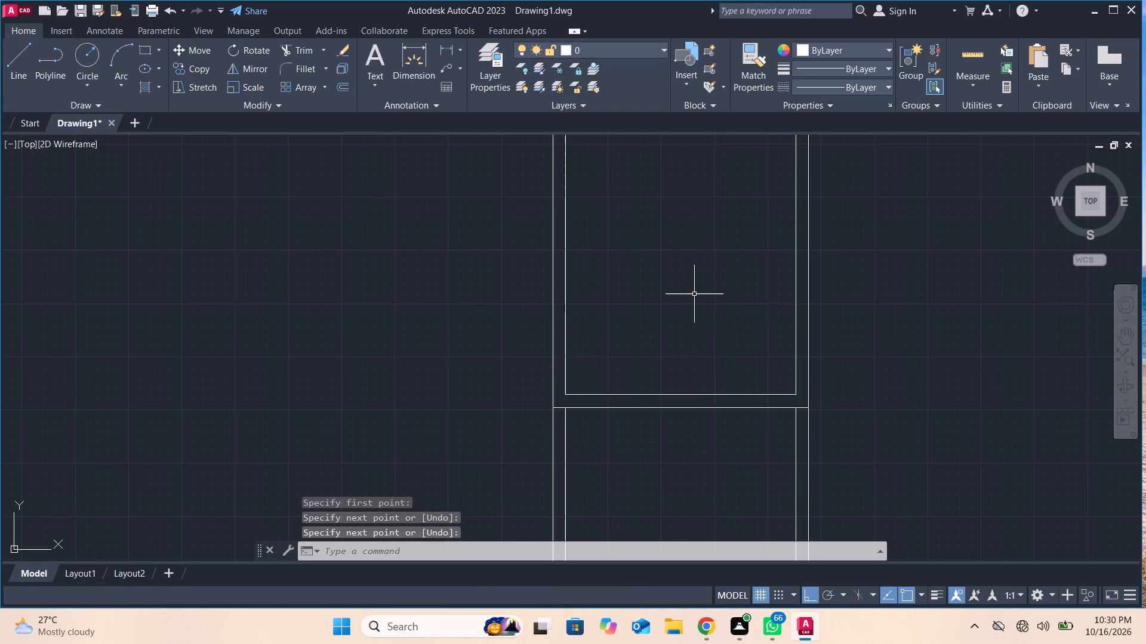
Draw a short line across the vertical partition west of the passage, level with the northern eastern partition's north line.
{"action": "left_click", "coordinate": [19, 46]}
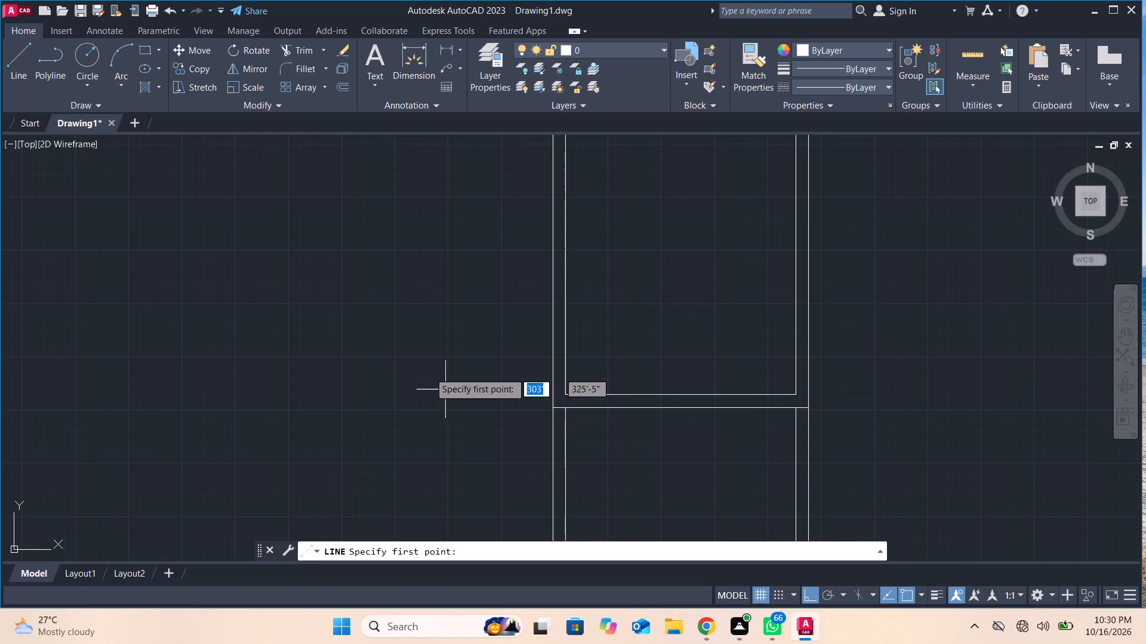
{"action": "left_click", "coordinate": [298, 49]}
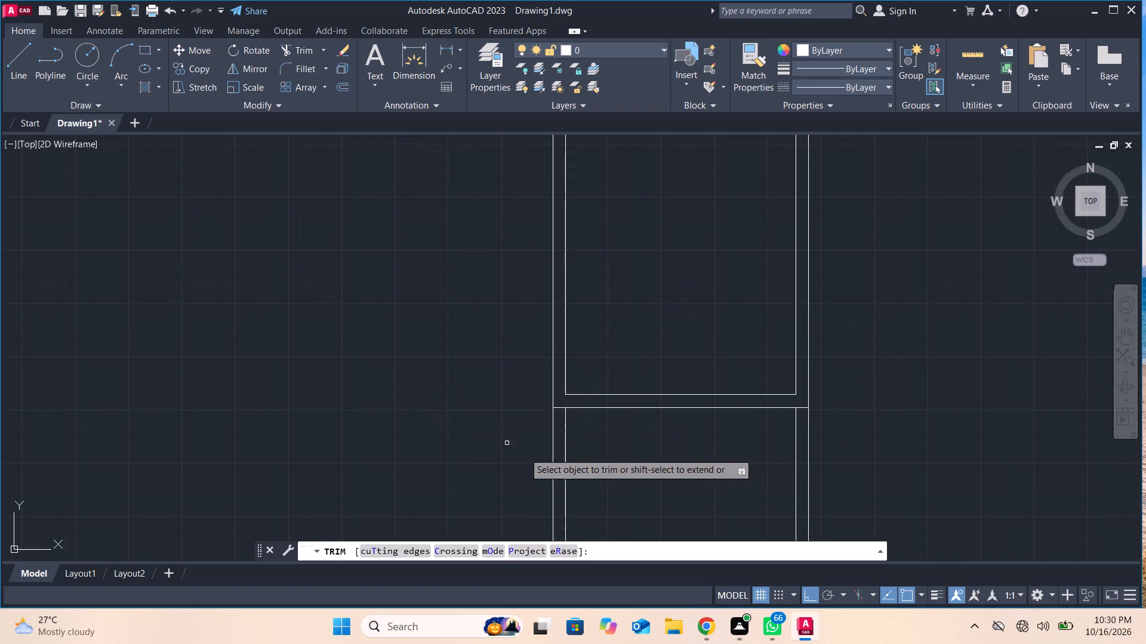
{"action": "scroll", "coordinate": [540, 471], "scroll_direction": "down", "scroll_amount": 2}
{"action": "middle_click_drag", "start_coordinate": [543, 469], "coordinate": [515, 337]}
{"action": "scroll", "coordinate": [498, 351], "scroll_direction": "up", "scroll_amount": 2}
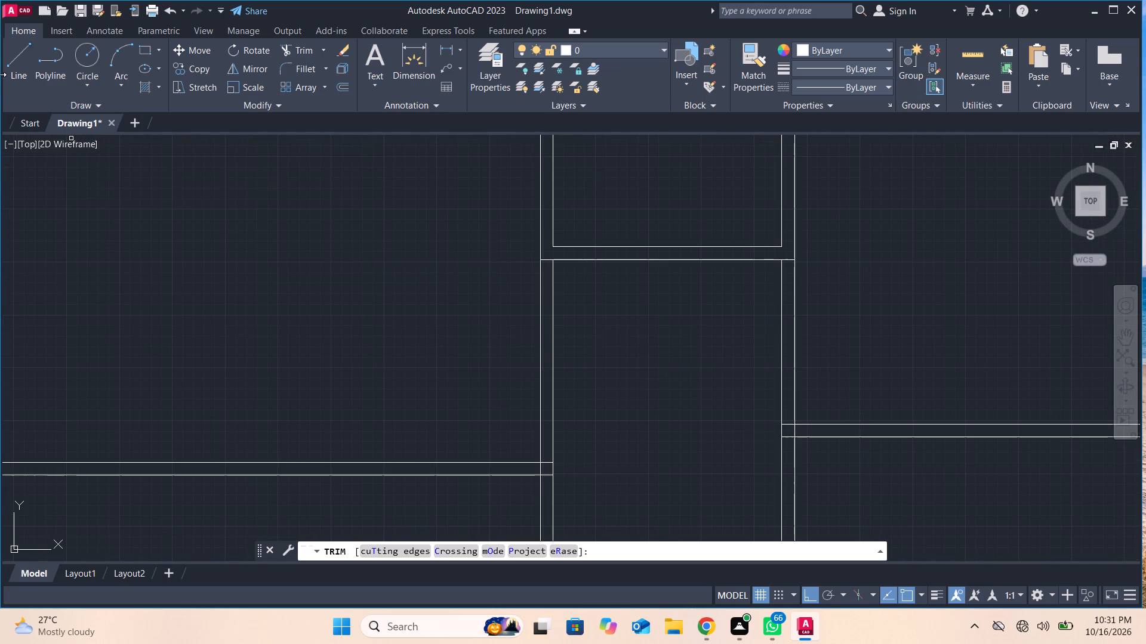
{"action": "left_click", "coordinate": [19, 53]}
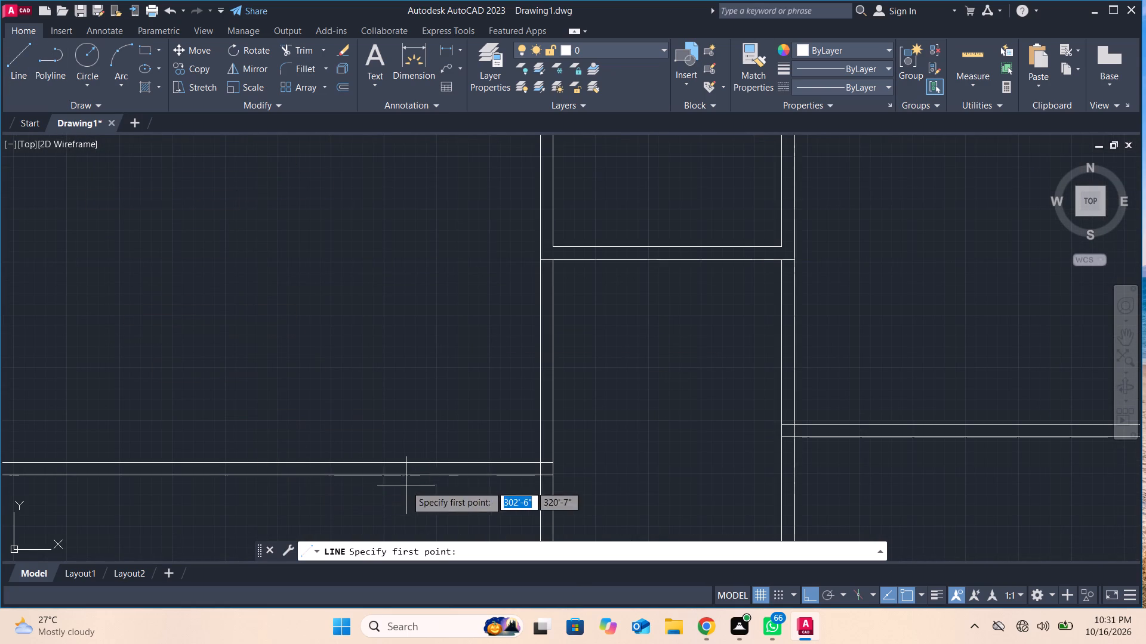
{"action": "left_click", "coordinate": [542, 426]}
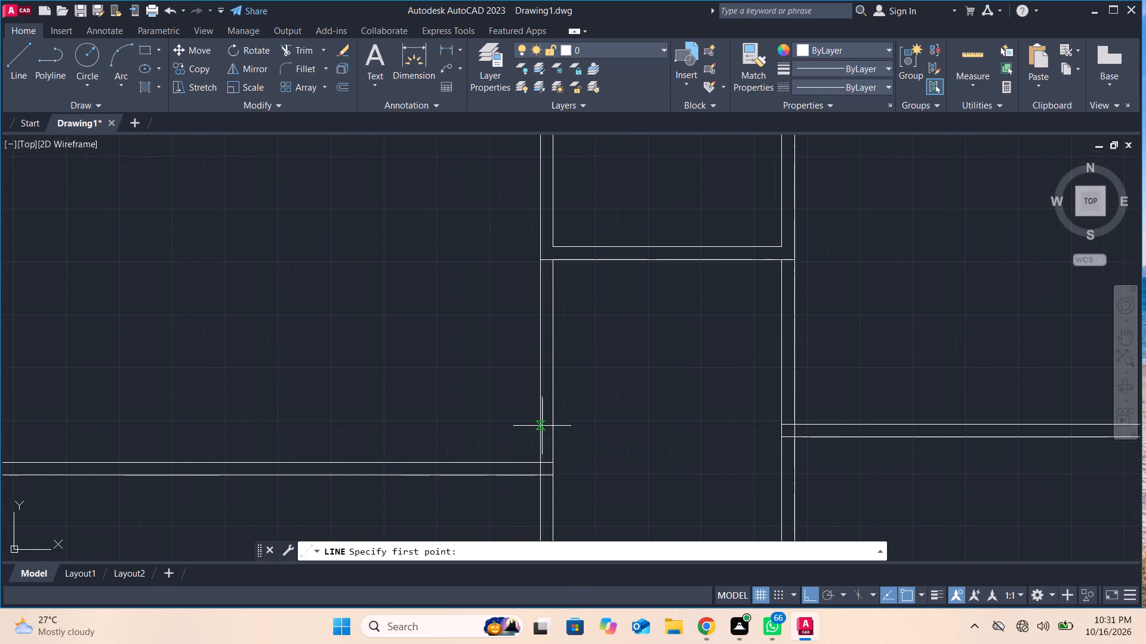
{"action": "left_click", "coordinate": [555, 426]}
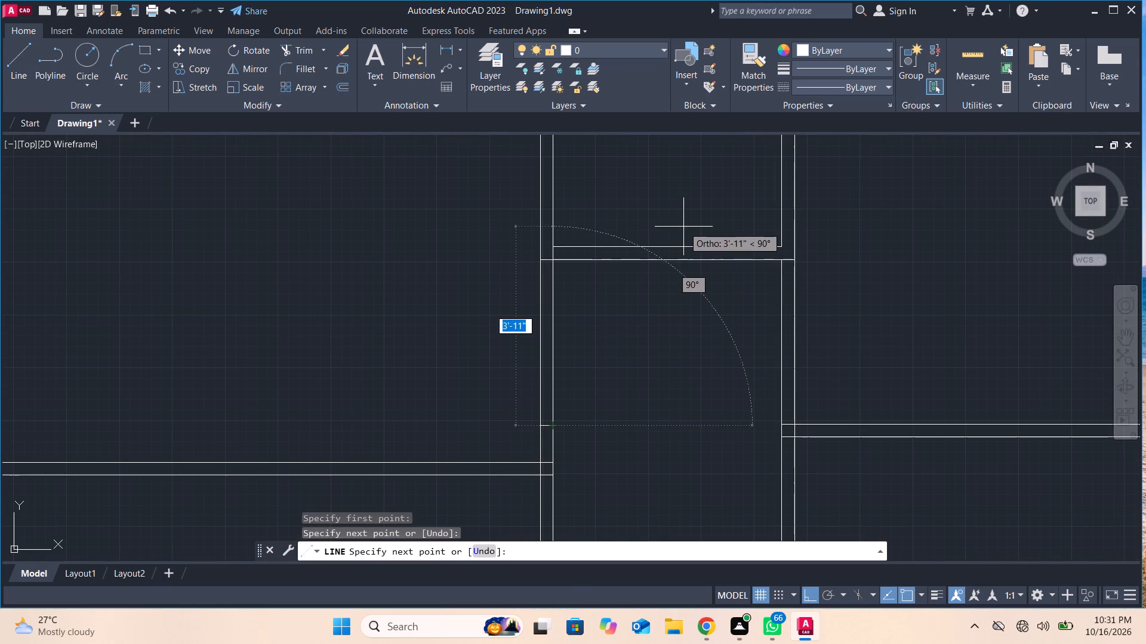
{"action": "key", "text": "Return"}
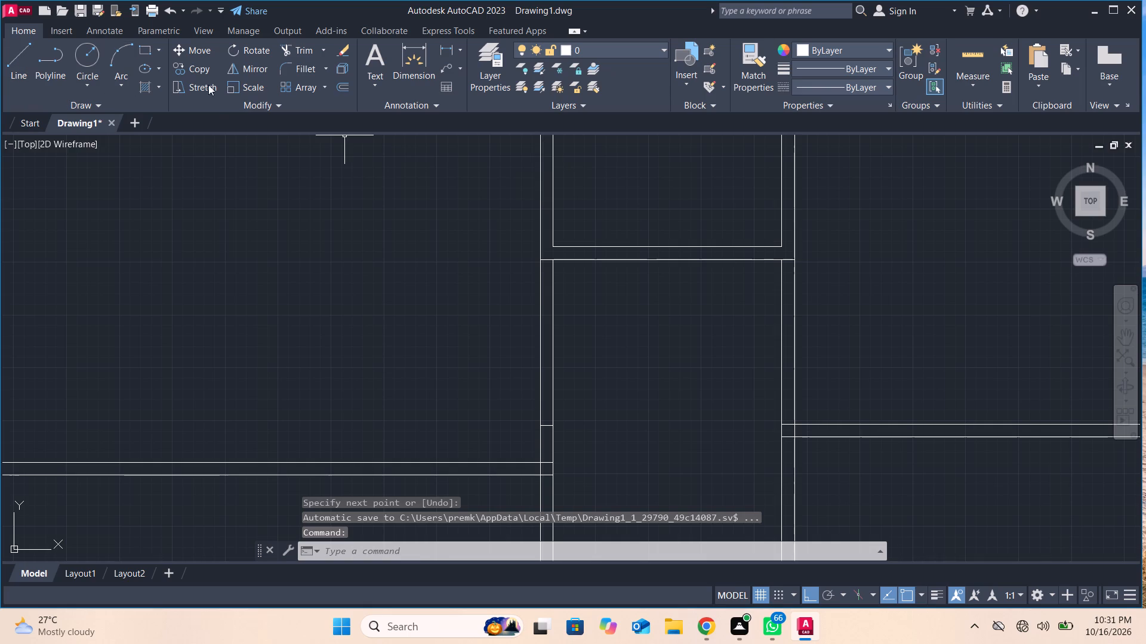
Trim both lines of the vertical partition west of the passage between the two short cross lines, opening a gap.
{"action": "left_click", "coordinate": [312, 51]}
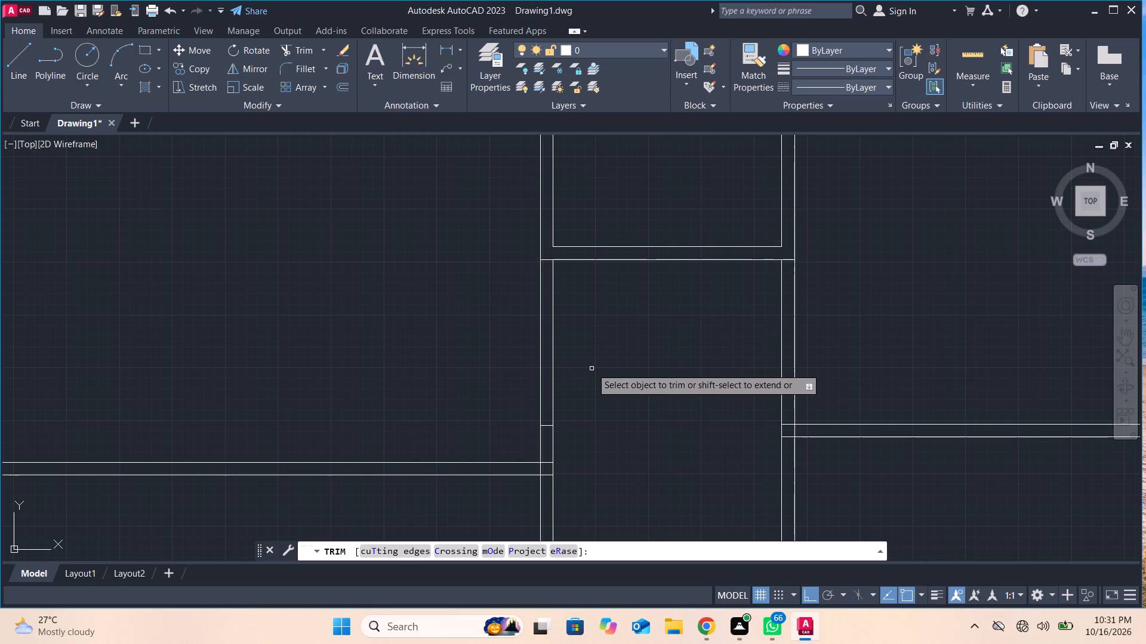
{"action": "left_click_drag", "start_coordinate": [574, 353], "coordinate": [549, 351]}
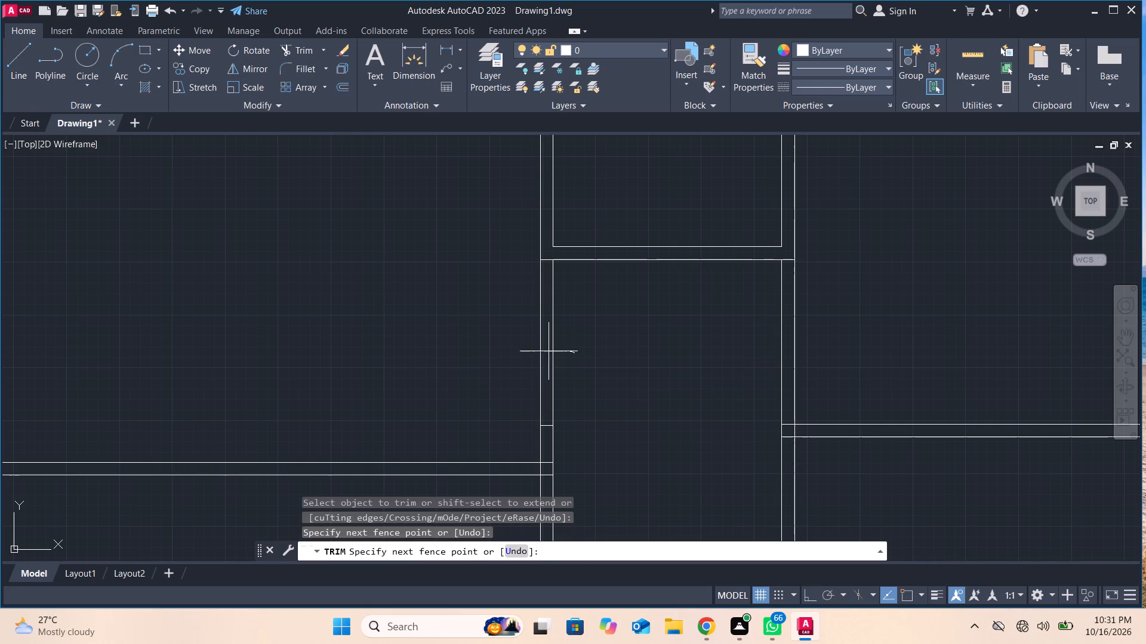
{"action": "left_click_drag", "start_coordinate": [549, 351], "coordinate": [515, 347]}
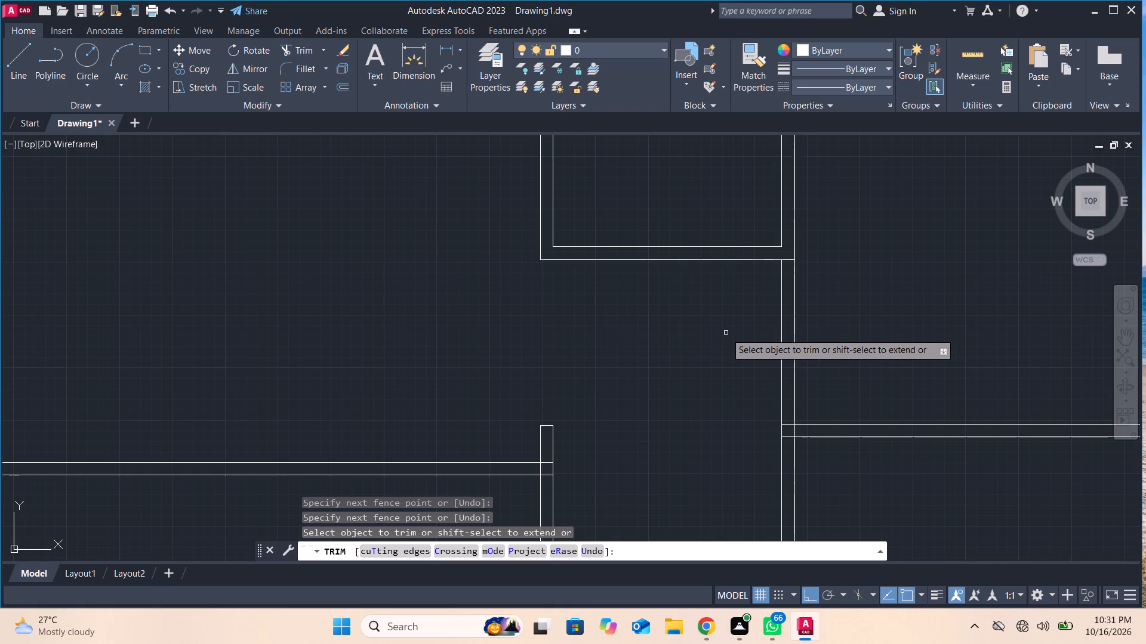
Draw two 3" lines across the middle western room's east partition, about 3'-7" apart, the southern one just north of the room's south partition.
{"action": "scroll", "coordinate": [726, 333], "scroll_direction": "down", "scroll_amount": 3}
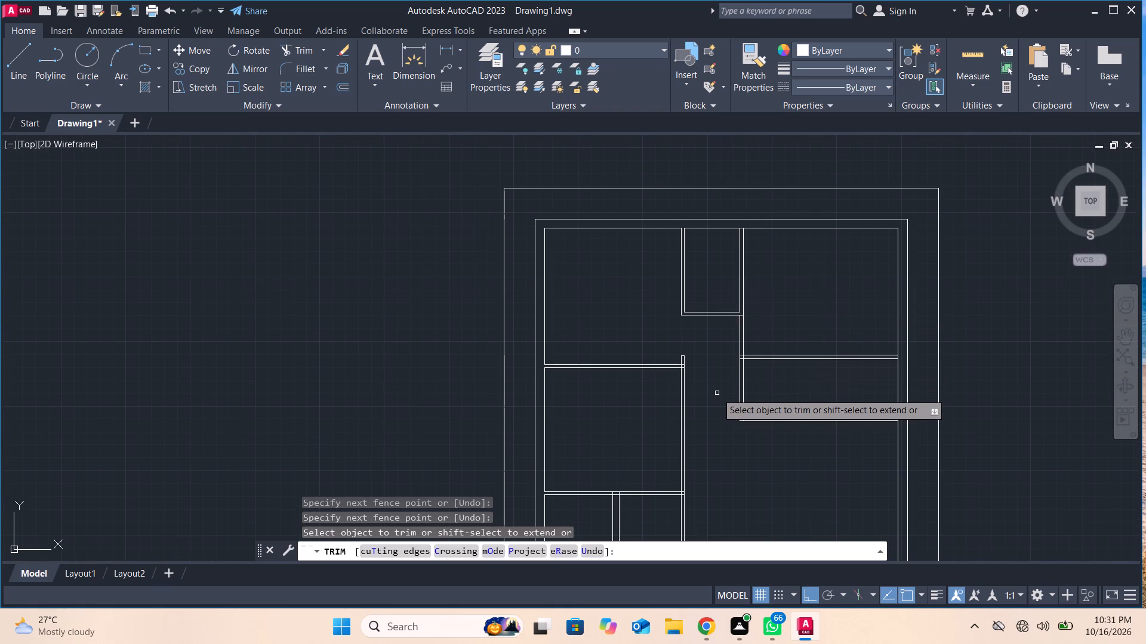
{"action": "middle_click_drag", "start_coordinate": [717, 393], "coordinate": [669, 407]}
{"action": "scroll", "coordinate": [663, 398], "scroll_direction": "down", "scroll_amount": 1}
{"action": "middle_click_drag", "start_coordinate": [663, 398], "coordinate": [663, 401]}
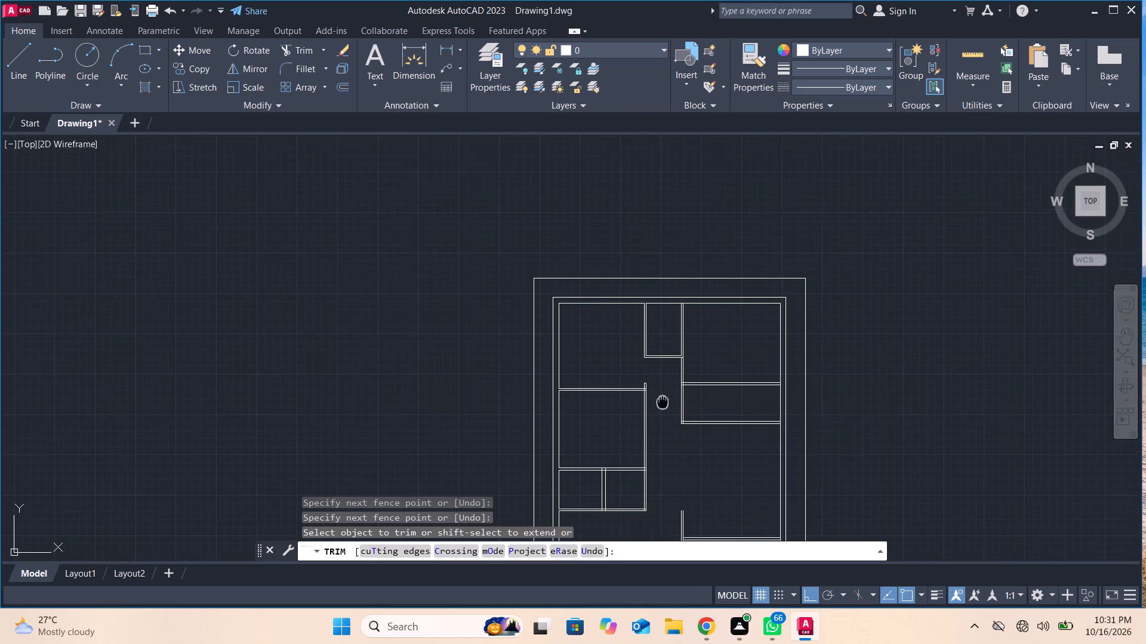
{"action": "middle_click_drag", "start_coordinate": [663, 401], "coordinate": [650, 343]}
{"action": "scroll", "coordinate": [631, 318], "scroll_direction": "up", "scroll_amount": 3}
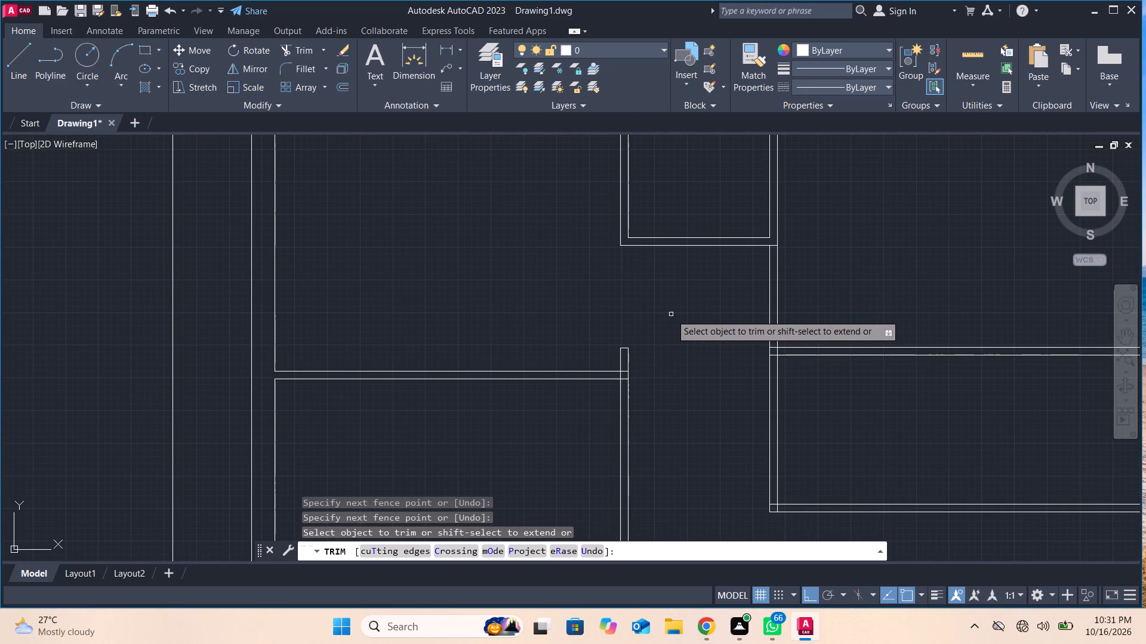
{"action": "middle_click_drag", "start_coordinate": [658, 322], "coordinate": [787, 317]}
{"action": "scroll", "coordinate": [732, 413], "scroll_direction": "down", "scroll_amount": 1}
{"action": "middle_click_drag", "start_coordinate": [718, 478], "coordinate": [701, 261]}
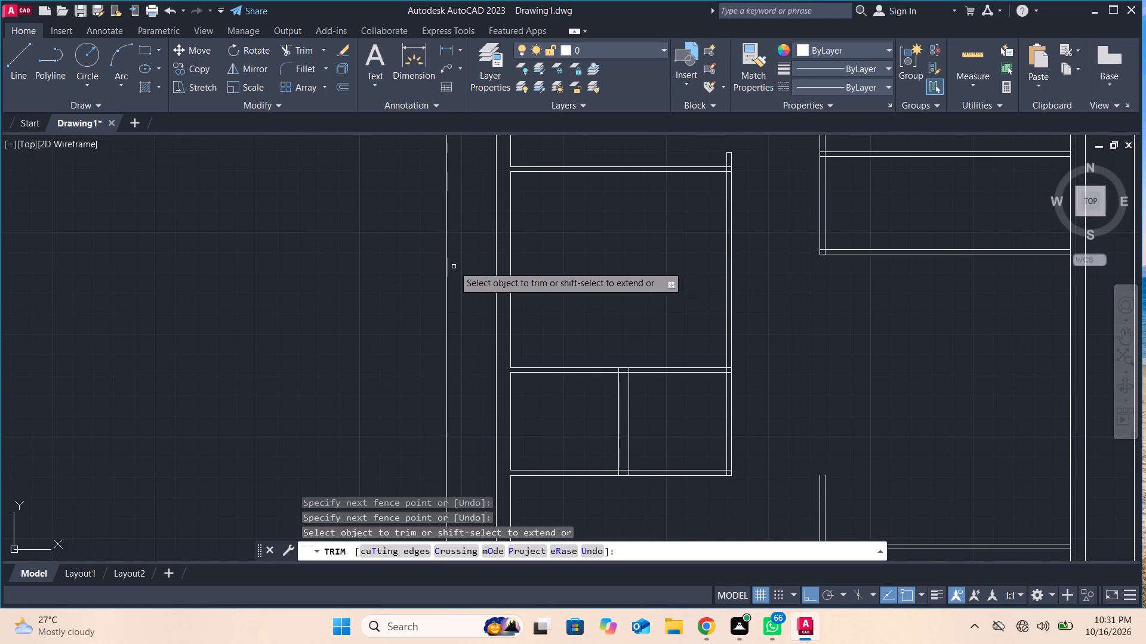
{"action": "left_click", "coordinate": [18, 46]}
{"action": "scroll", "coordinate": [759, 322], "scroll_direction": "up", "scroll_amount": 1}
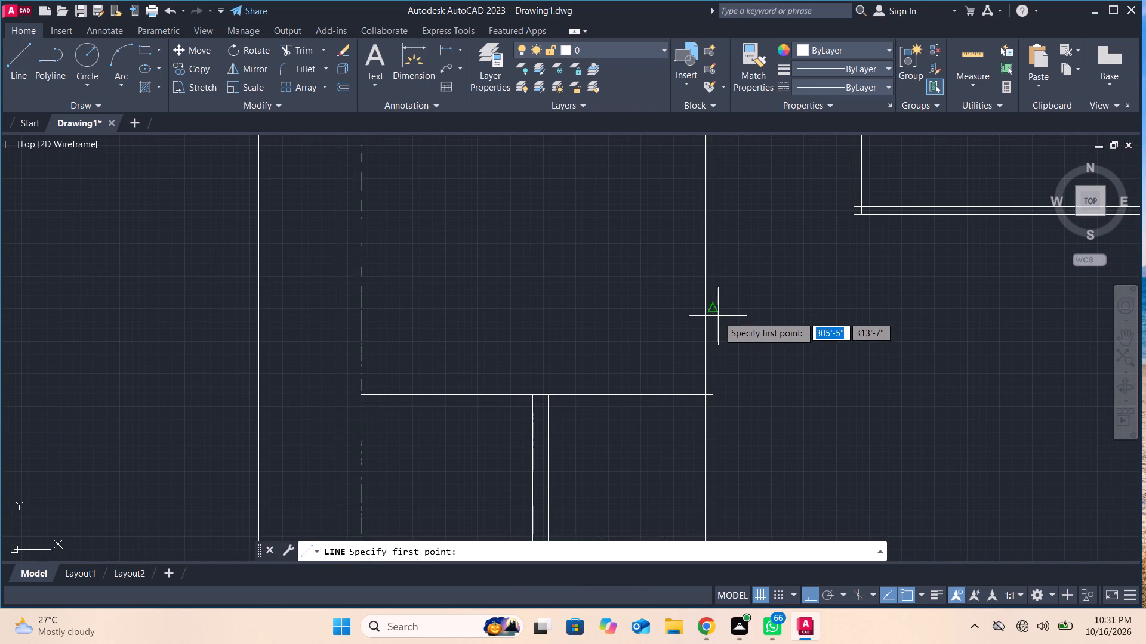
{"action": "left_click", "coordinate": [704, 371]}
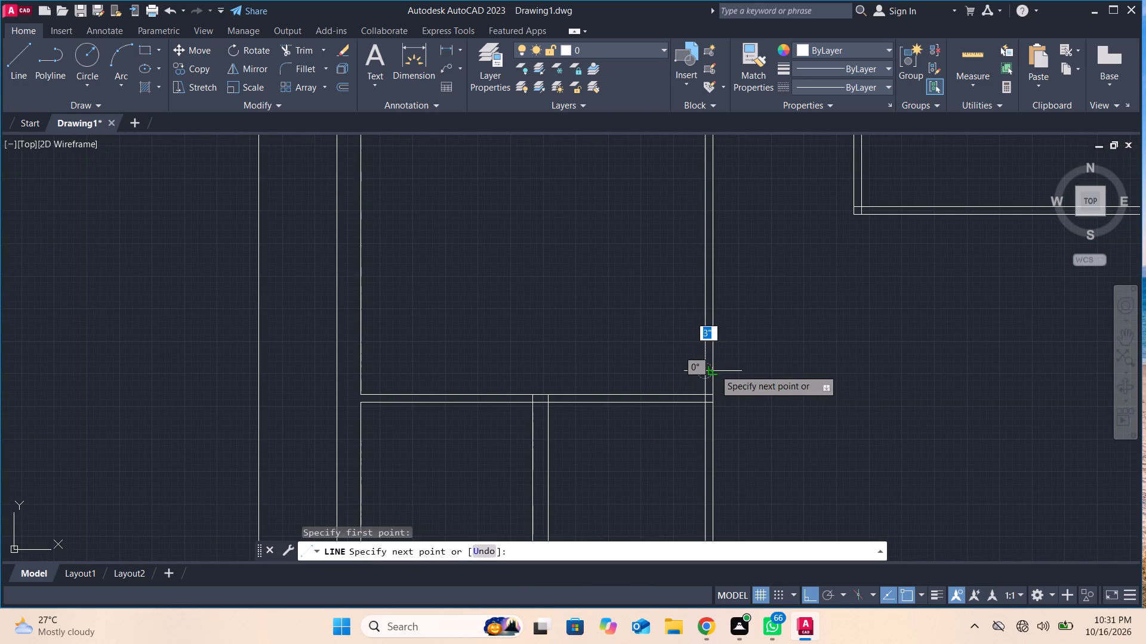
{"action": "left_click", "coordinate": [714, 369]}
{"action": "key", "text": "Return"}
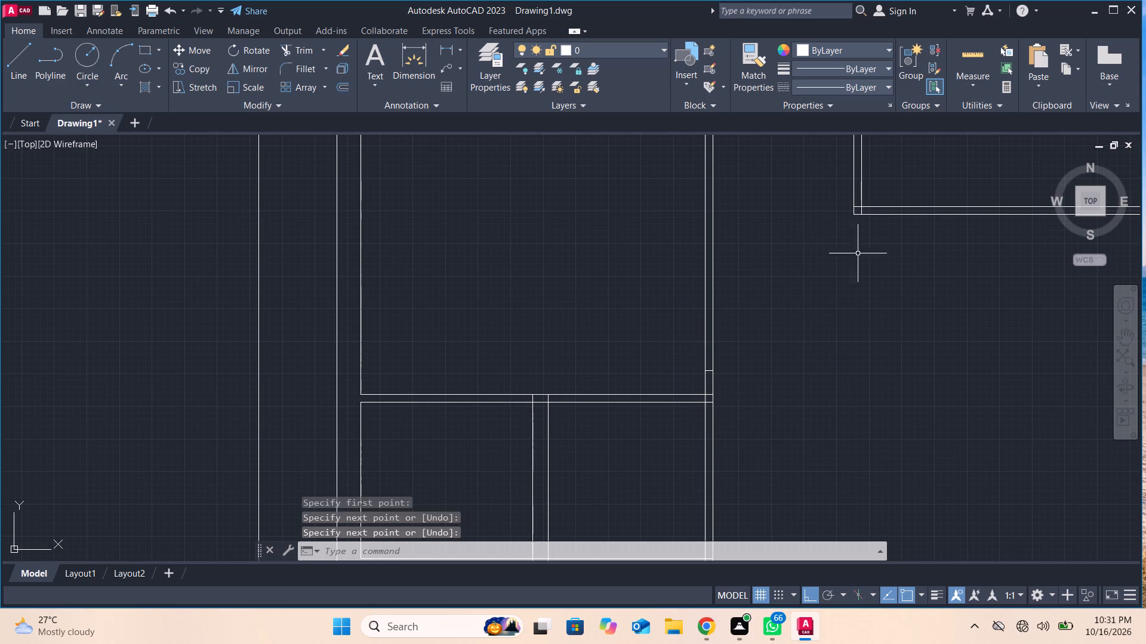
{"action": "left_click", "coordinate": [27, 52]}
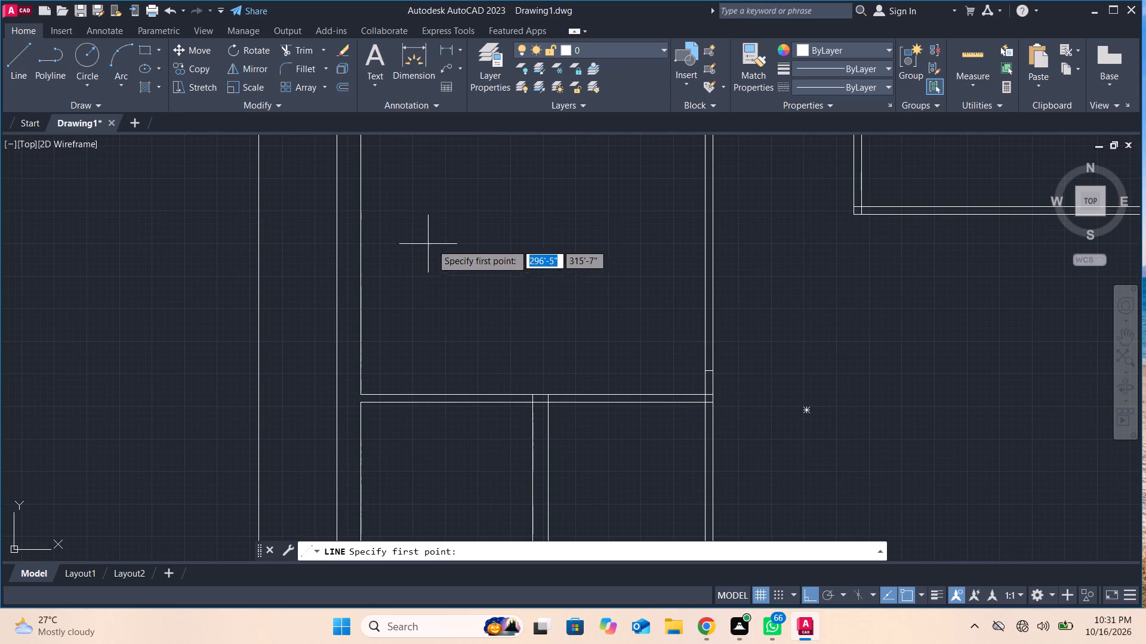
{"action": "left_click", "coordinate": [705, 260]}
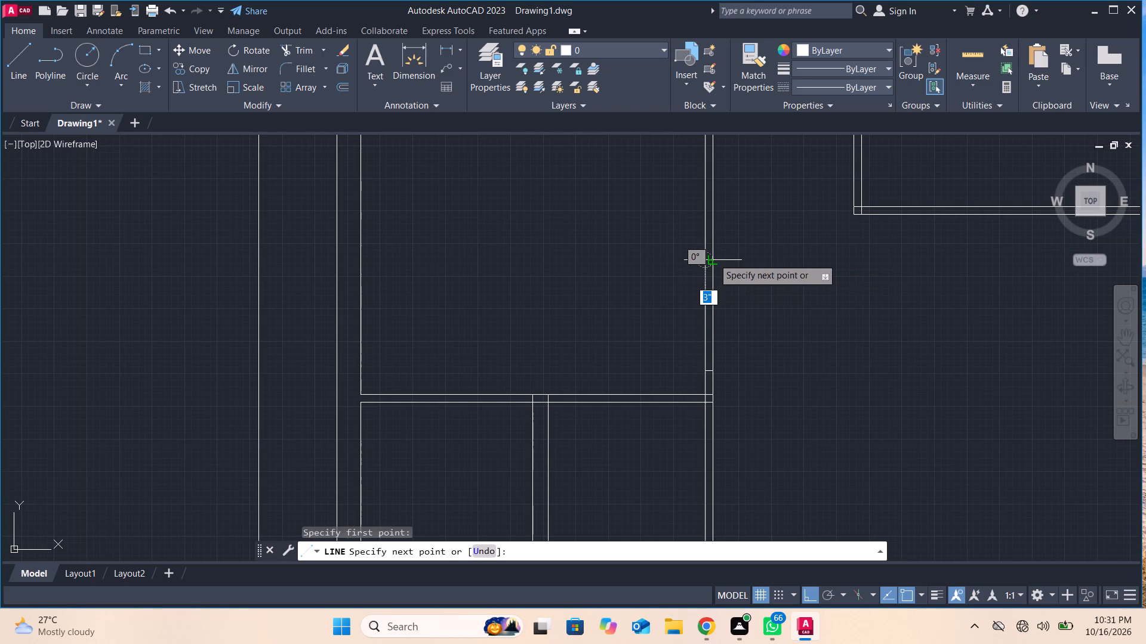
{"action": "left_click", "coordinate": [716, 258]}
{"action": "key", "text": "Return"}
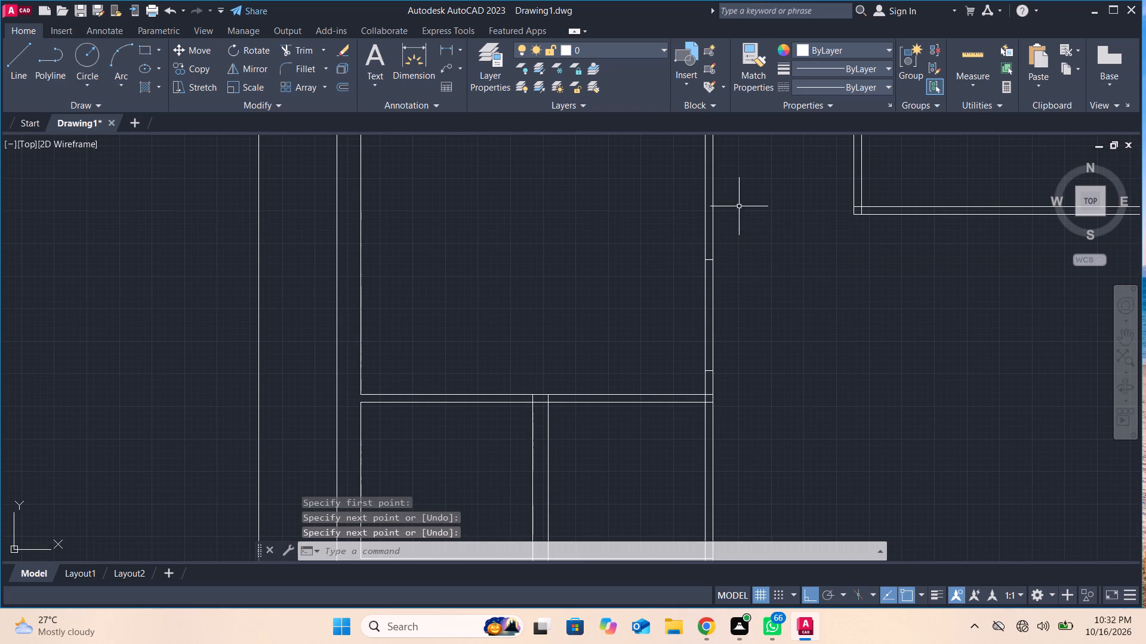
Trim both lines of the middle western room's east partition between the two short cross lines to form a door opening.
{"action": "left_click", "coordinate": [296, 44]}
{"action": "left_click_drag", "start_coordinate": [654, 298], "coordinate": [655, 297]}
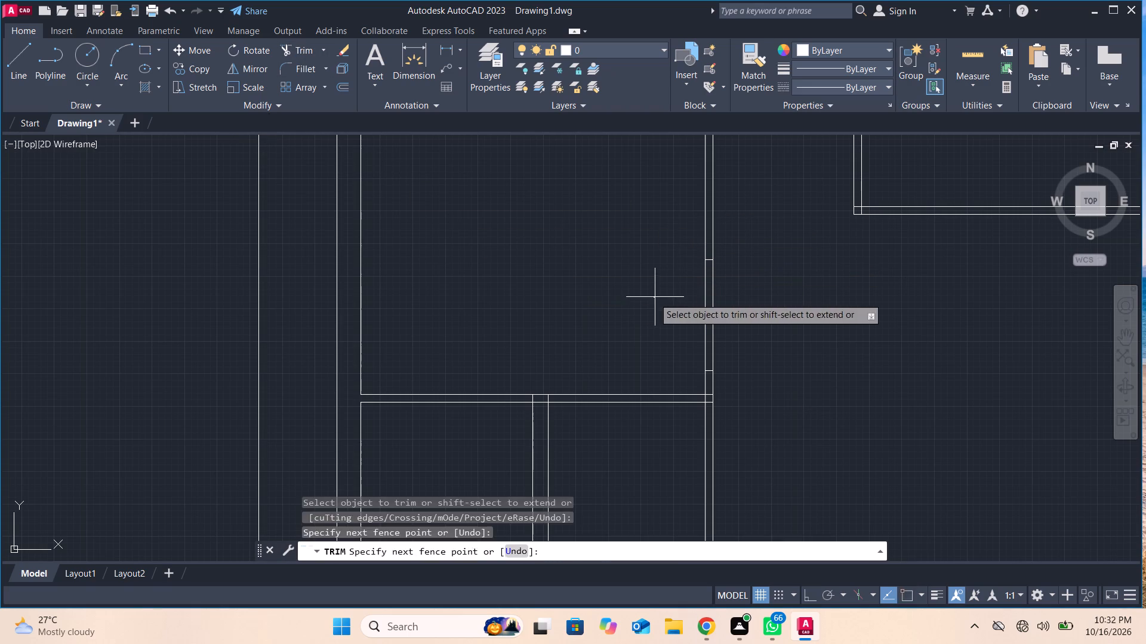
{"action": "left_click_drag", "start_coordinate": [655, 297], "coordinate": [754, 286]}
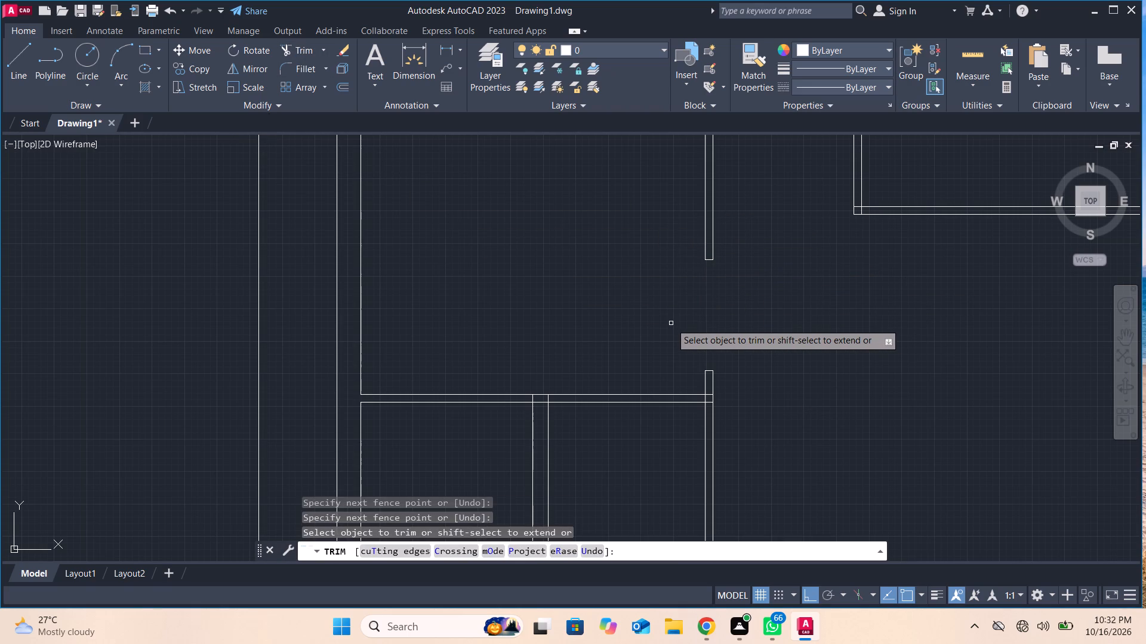
Draw two short lines about 2'-4" apart across the middle western room's south partition, the first near the western outer wall.
{"action": "middle_click_drag", "start_coordinate": [459, 431], "coordinate": [539, 323]}
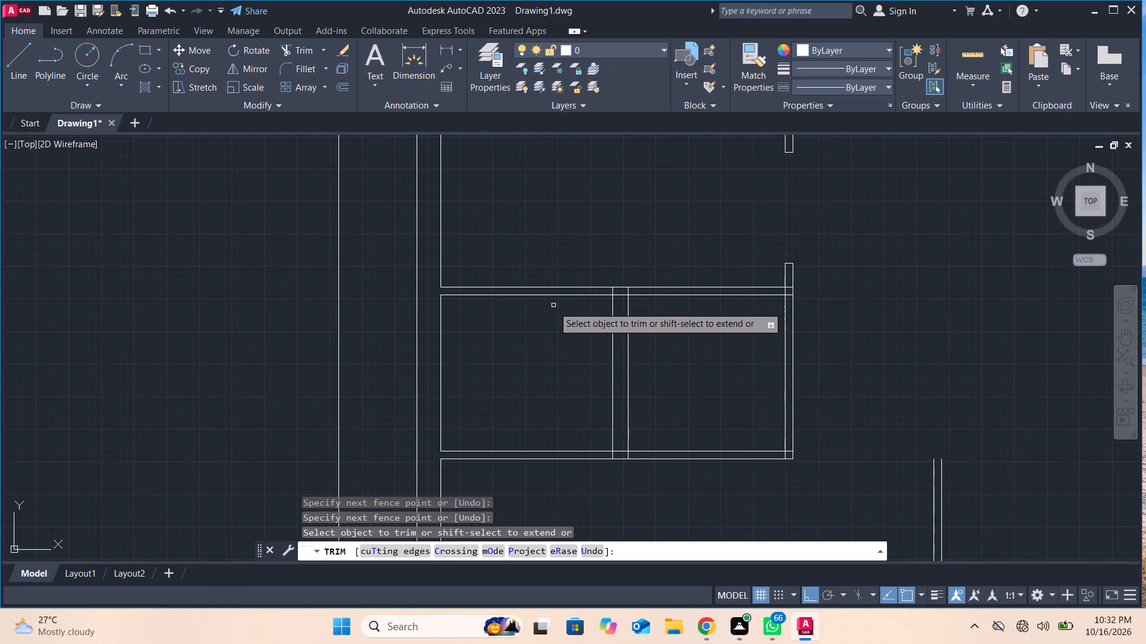
{"action": "scroll", "coordinate": [553, 317], "scroll_direction": "down", "scroll_amount": 1}
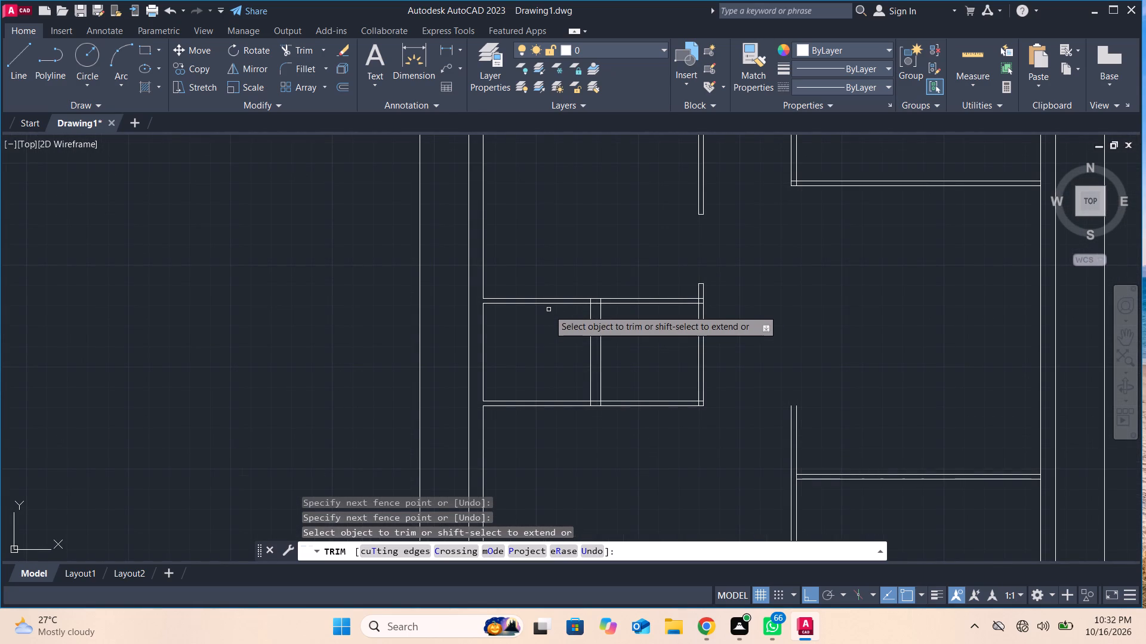
{"action": "left_click", "coordinate": [32, 45]}
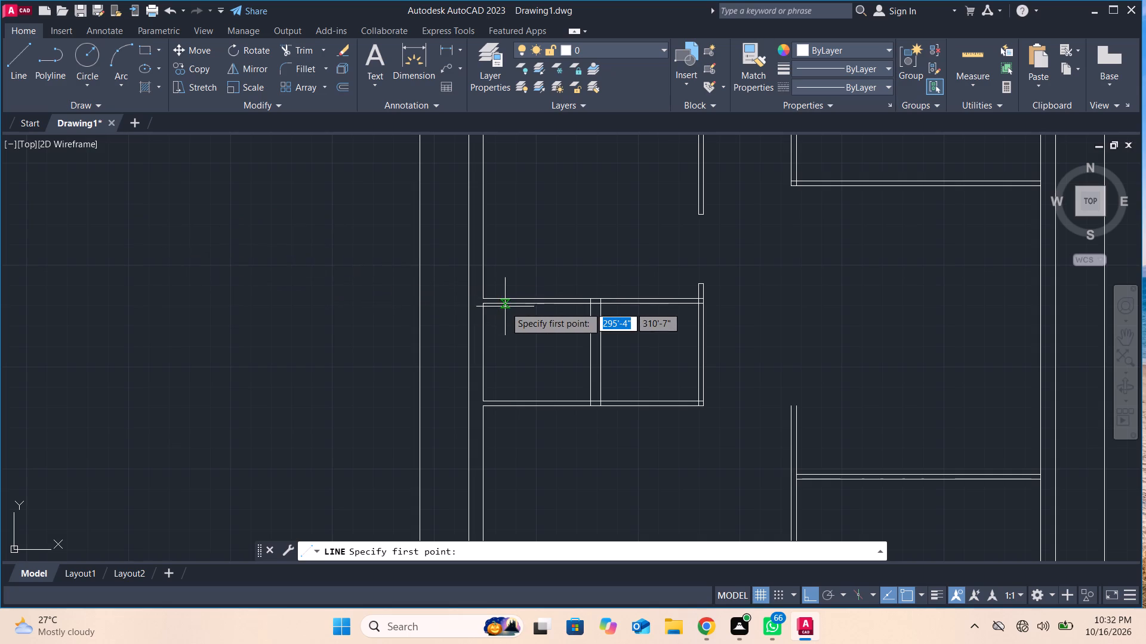
{"action": "scroll", "coordinate": [502, 306], "scroll_direction": "up", "scroll_amount": 2}
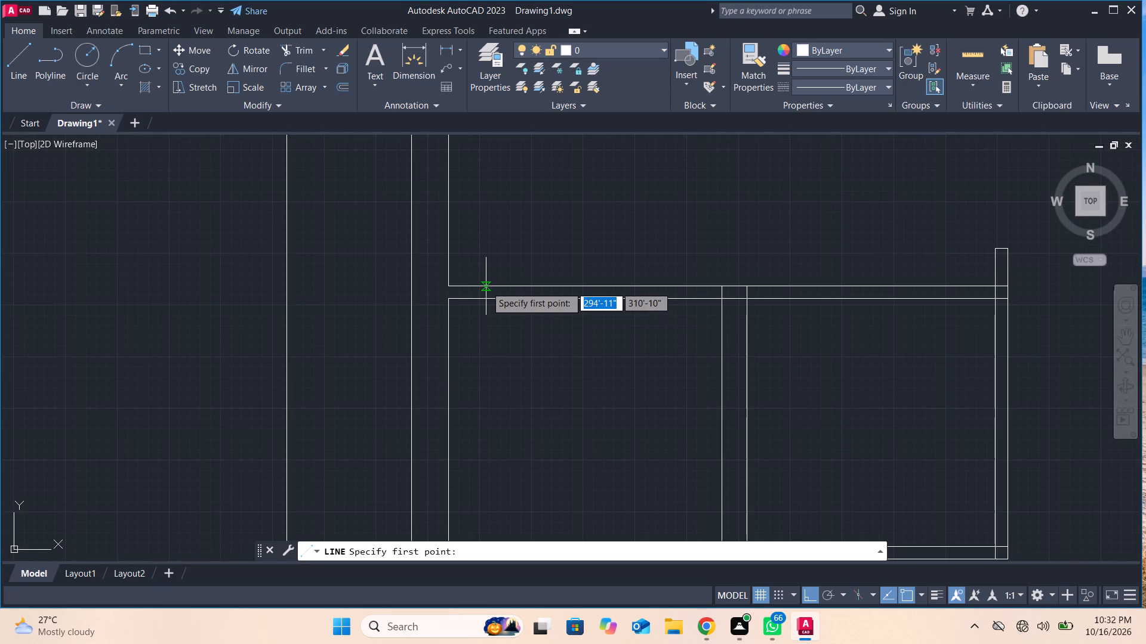
{"action": "left_click", "coordinate": [486, 286]}
{"action": "left_click", "coordinate": [480, 302]}
{"action": "key", "text": "Return"}
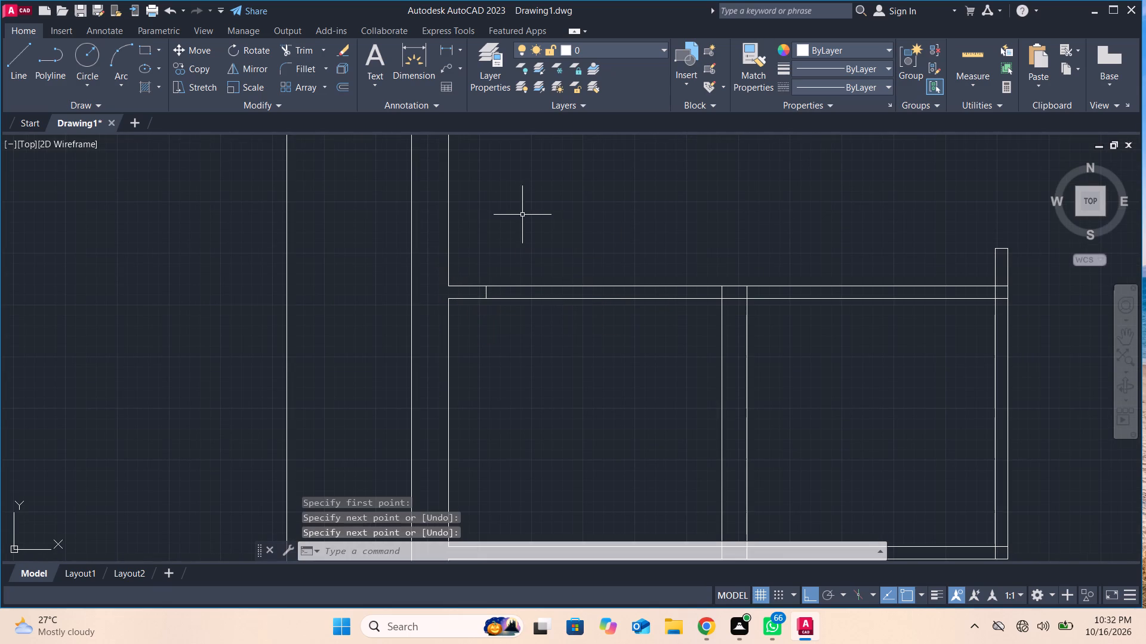
{"action": "left_click", "coordinate": [30, 59]}
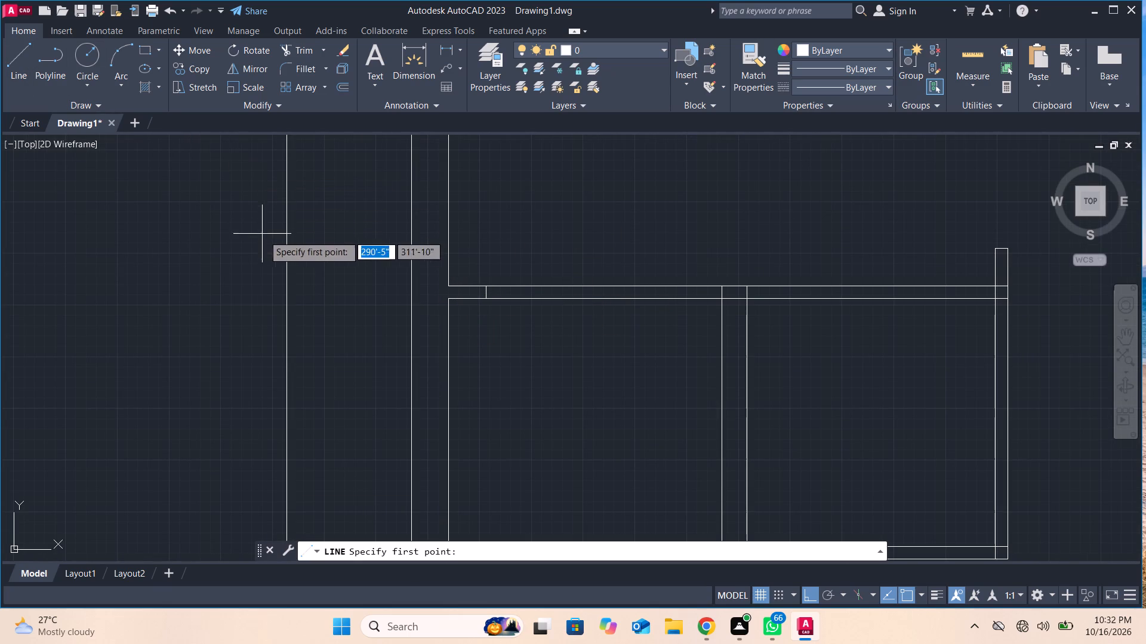
{"action": "left_click", "coordinate": [603, 286]}
{"action": "left_click", "coordinate": [603, 298]}
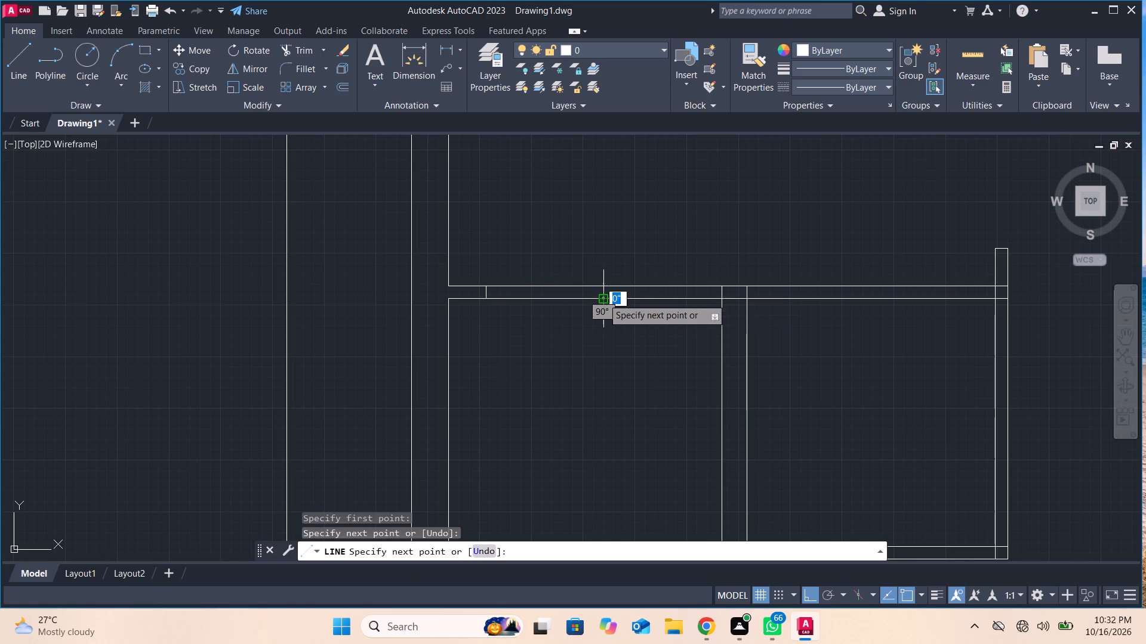
{"action": "key", "text": "Return"}
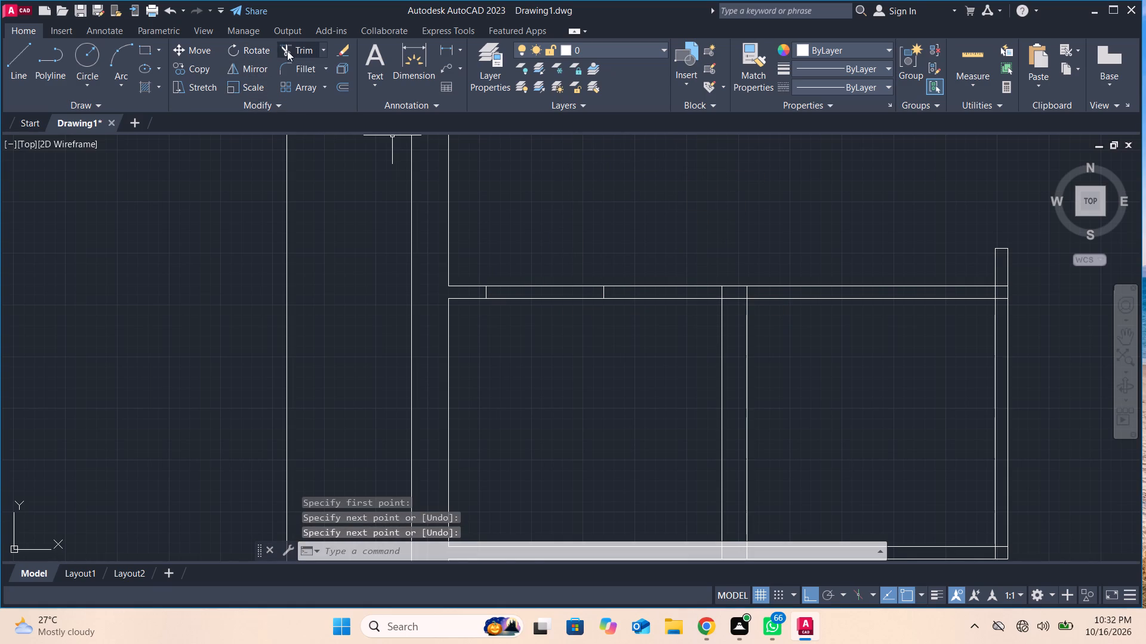
Trim the middle western room's south partition between the two short cross lines to open a doorway into the small western room.
{"action": "left_click", "coordinate": [288, 51]}
{"action": "left_click", "coordinate": [574, 294]}
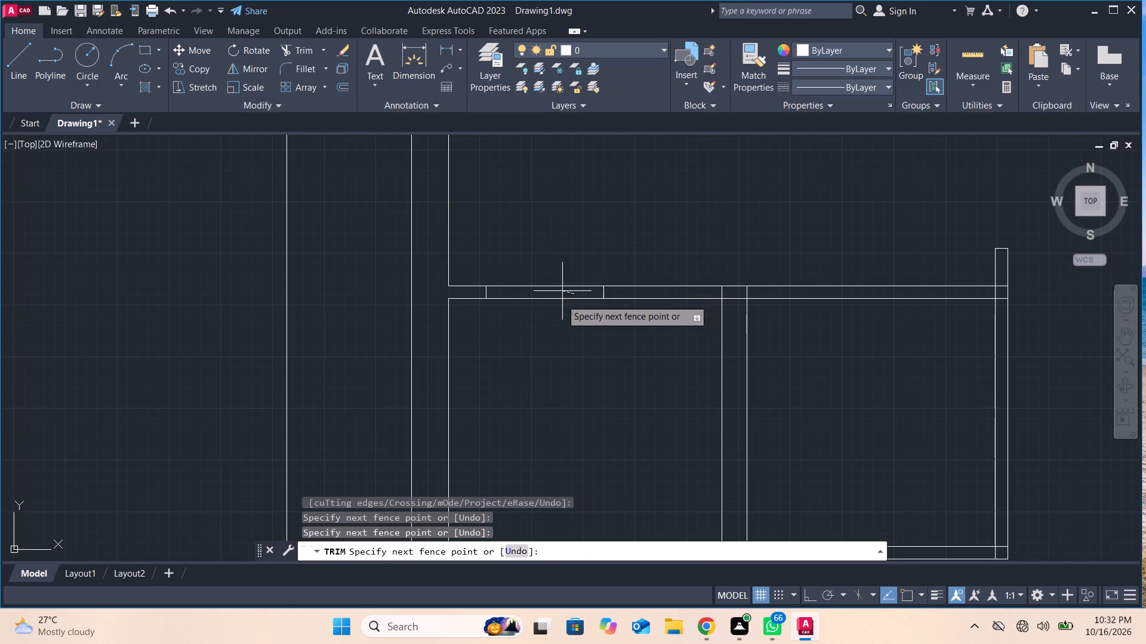
{"action": "left_click", "coordinate": [558, 313]}
{"action": "left_click", "coordinate": [556, 286]}
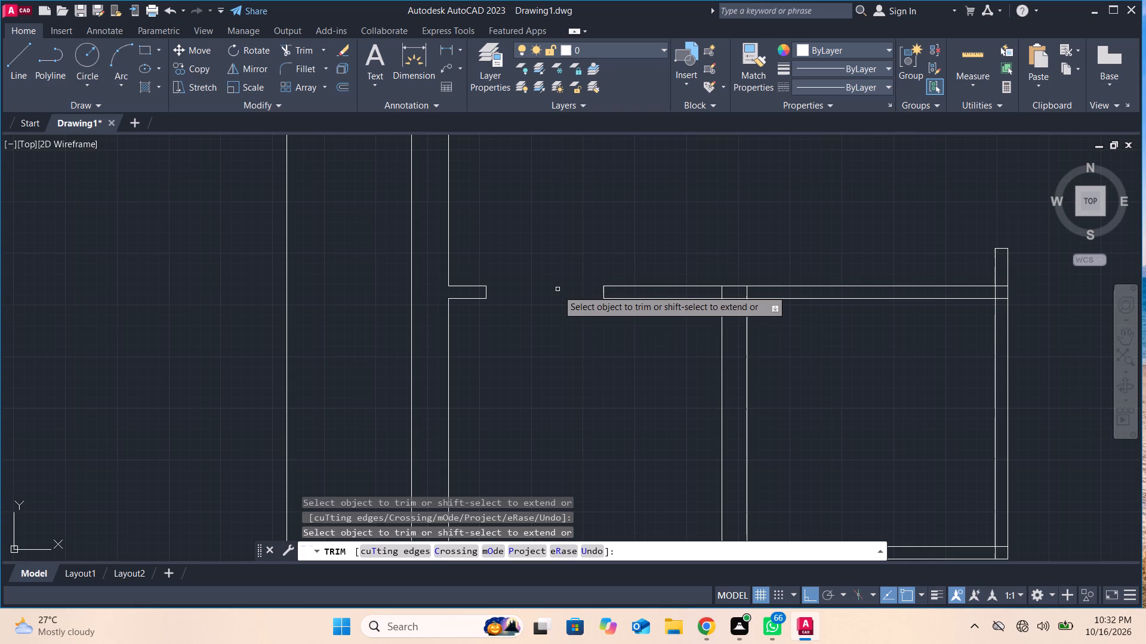
Draw two short lines across the passage-side partition of the eastern one of the two small western rooms, marking a door opening.
{"action": "scroll", "coordinate": [545, 363], "scroll_direction": "down", "scroll_amount": 1}
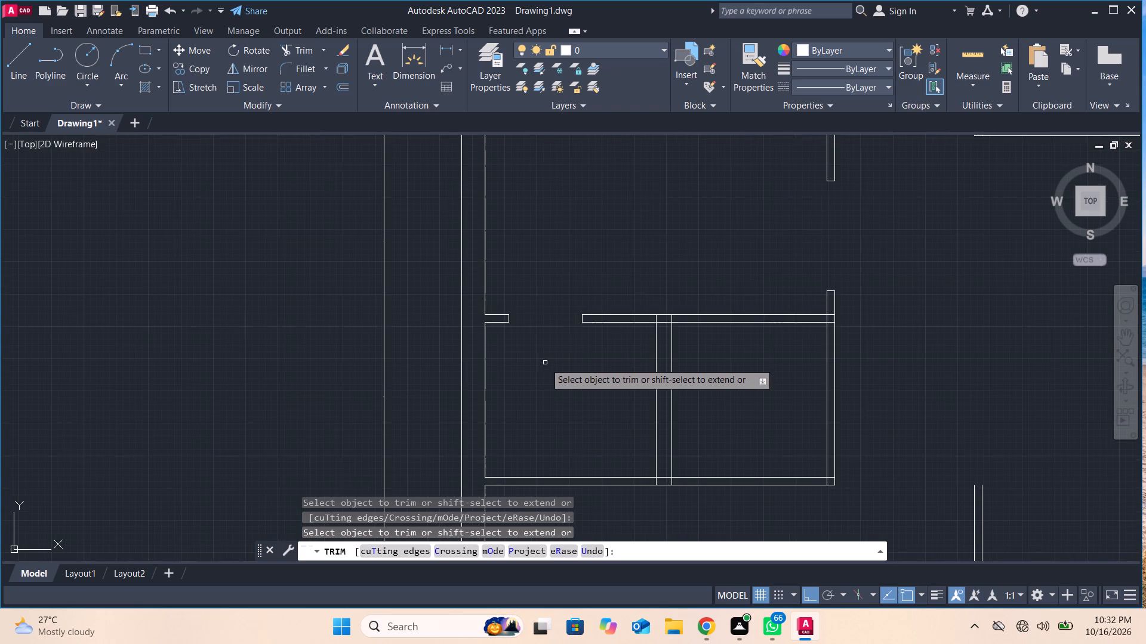
{"action": "middle_click_drag", "start_coordinate": [508, 354], "coordinate": [497, 350]}
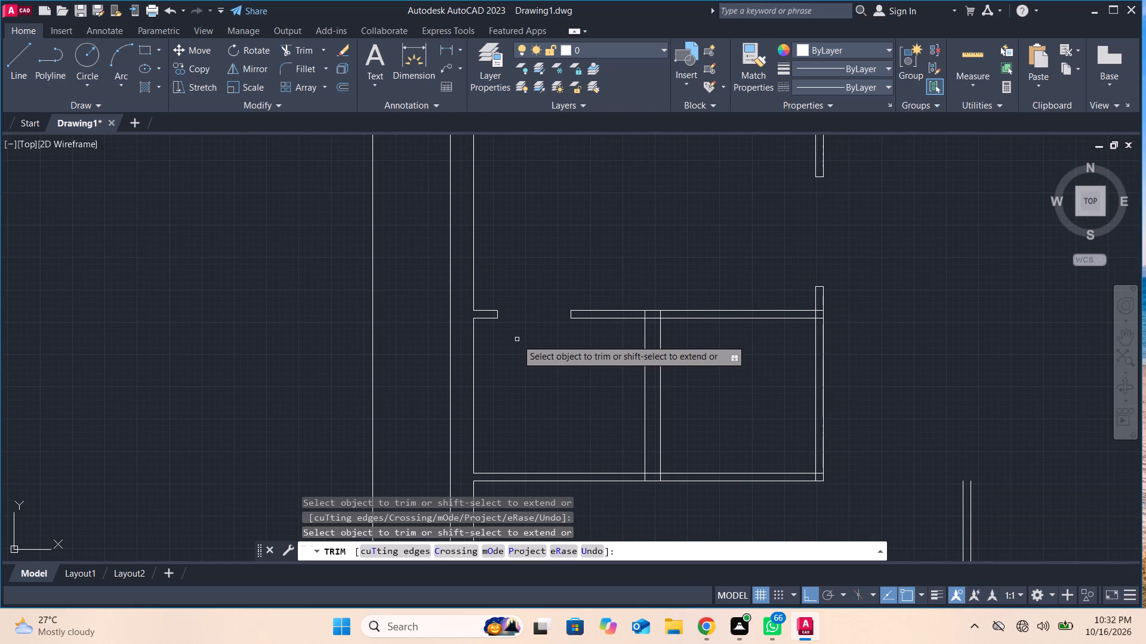
{"action": "middle_click_drag", "start_coordinate": [517, 339], "coordinate": [394, 331]}
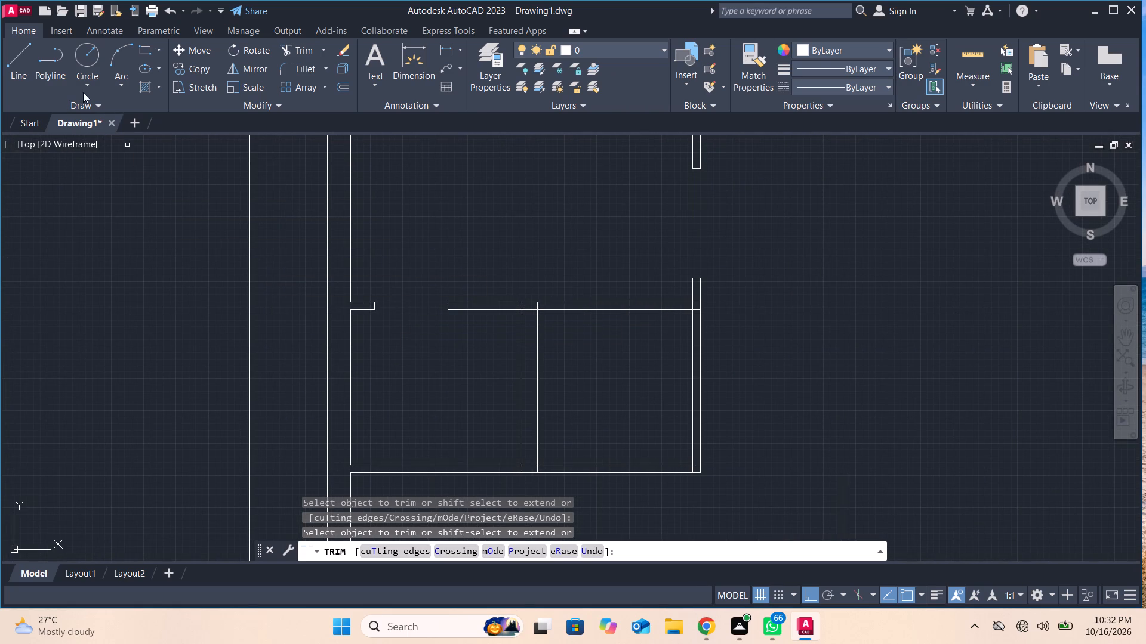
{"action": "left_click", "coordinate": [28, 54]}
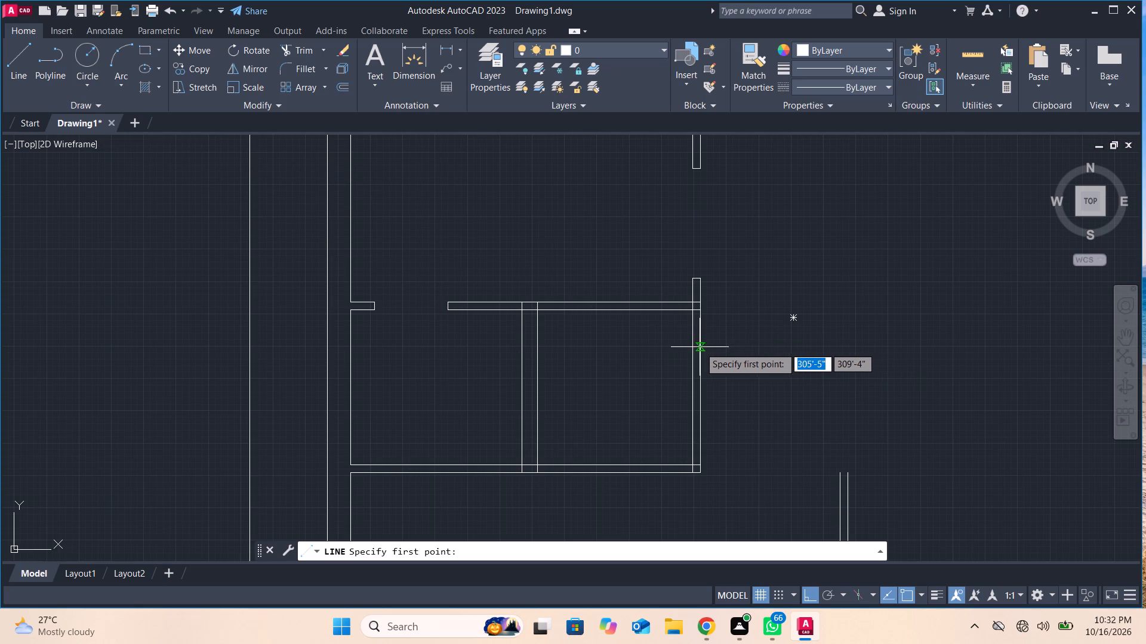
{"action": "middle_click_drag", "start_coordinate": [698, 348], "coordinate": [540, 332]}
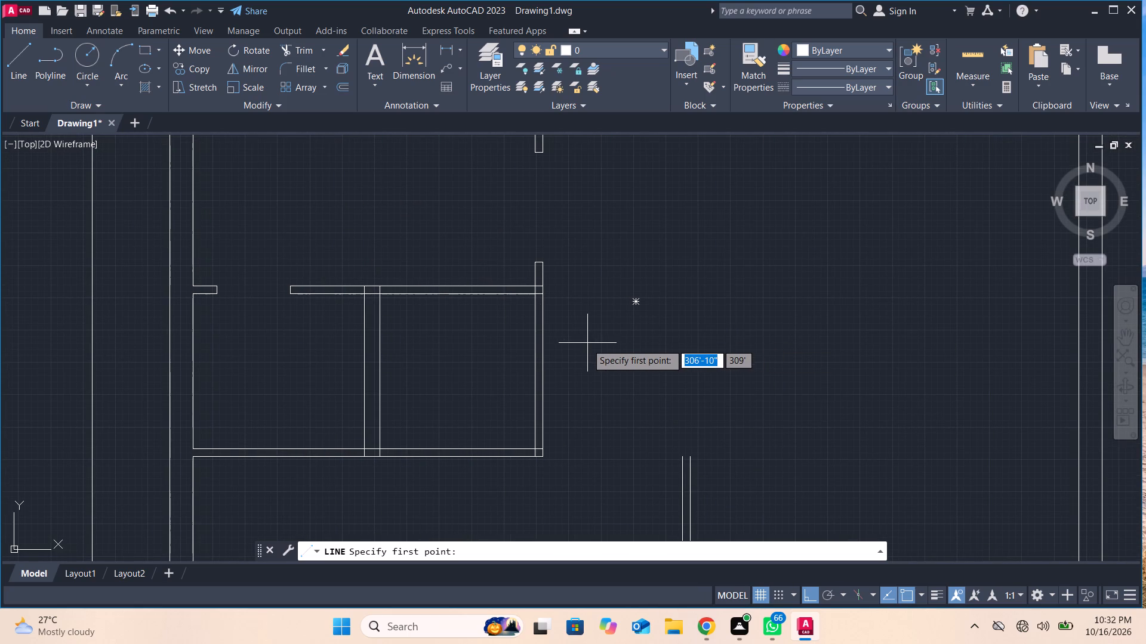
{"action": "left_click", "coordinate": [535, 335]}
{"action": "left_click", "coordinate": [549, 333]}
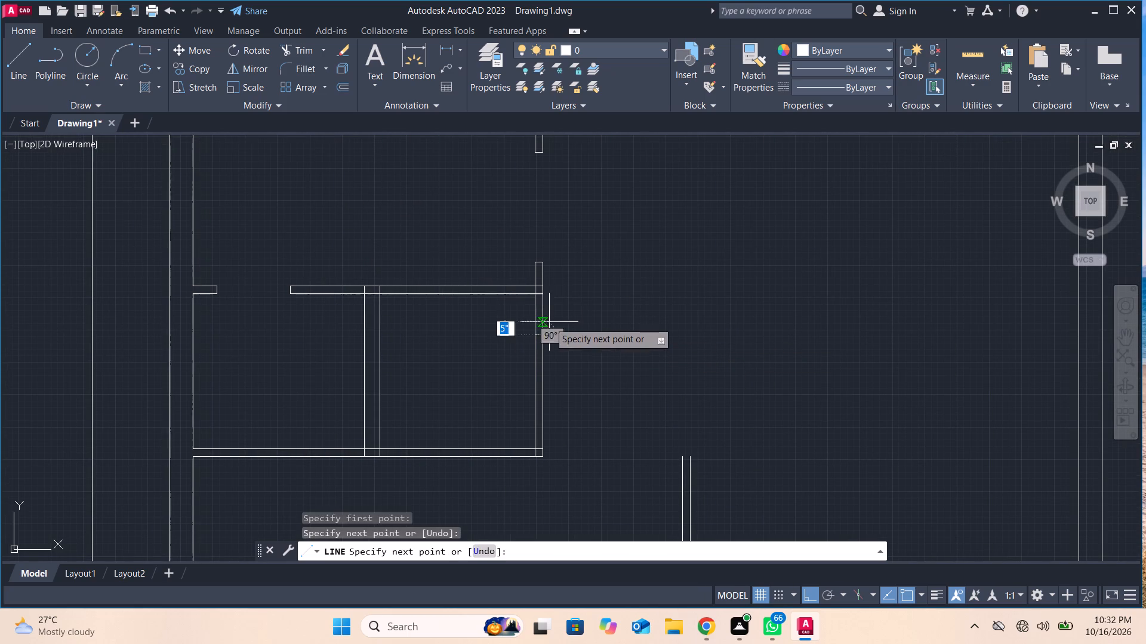
{"action": "key", "text": "Return"}
{"action": "left_click", "coordinate": [3, 66]}
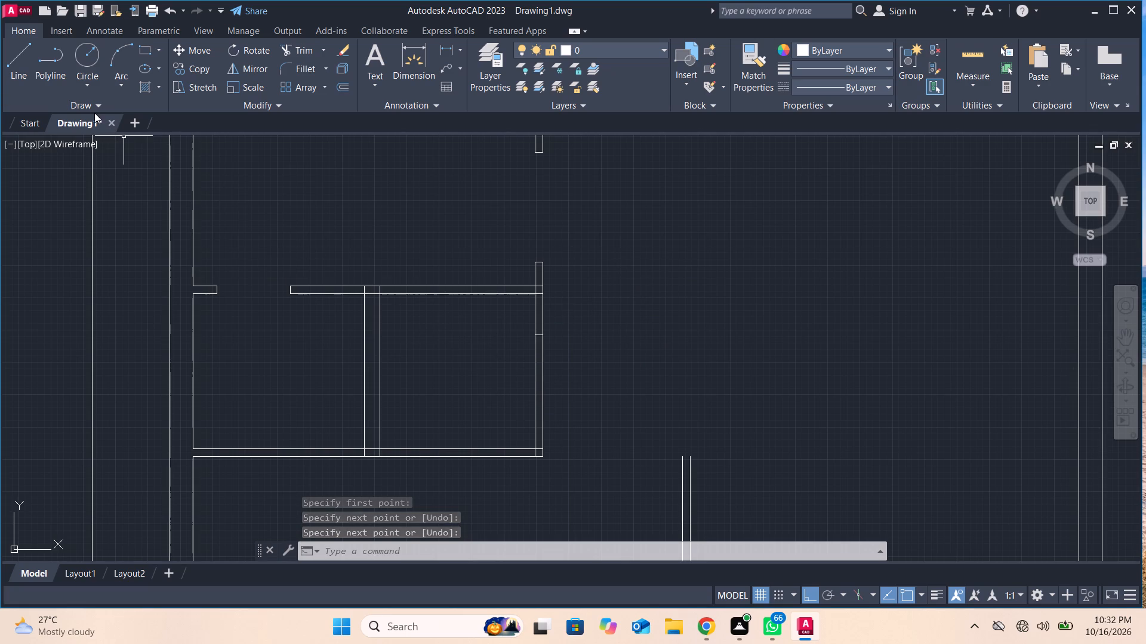
{"action": "left_click", "coordinate": [23, 54]}
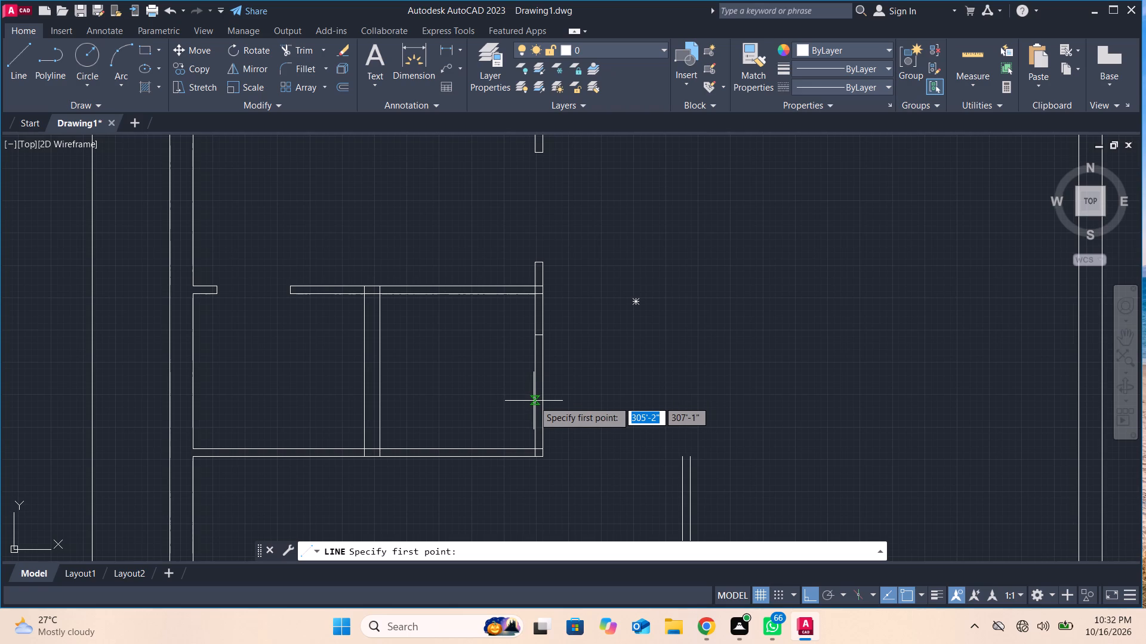
{"action": "left_click", "coordinate": [534, 410]}
{"action": "left_click", "coordinate": [545, 409]}
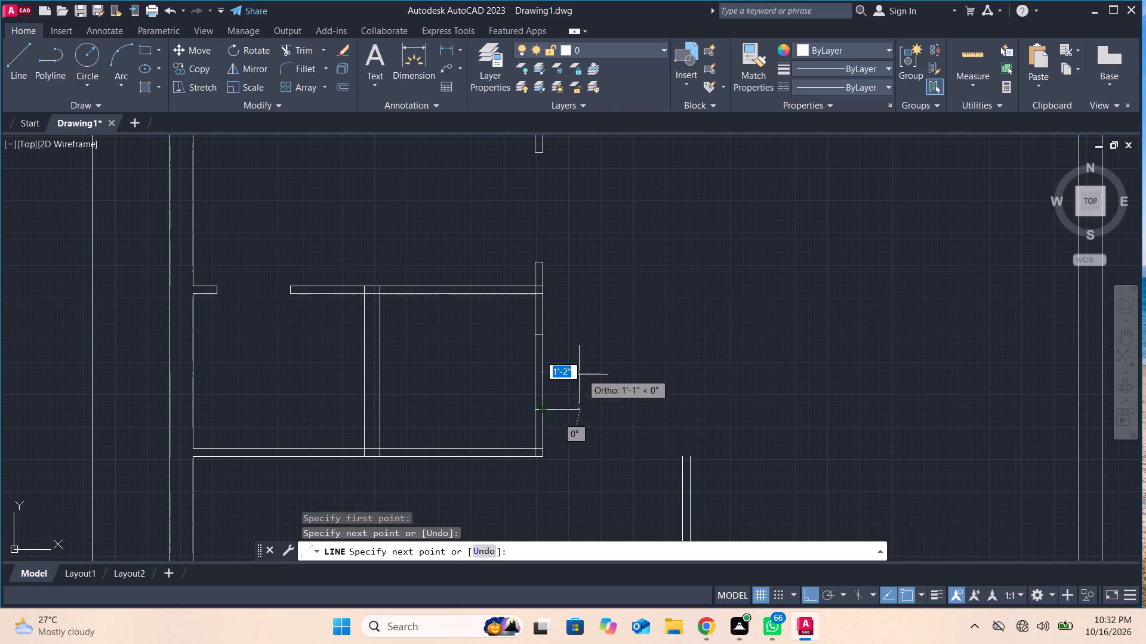
{"action": "key", "text": "Return"}
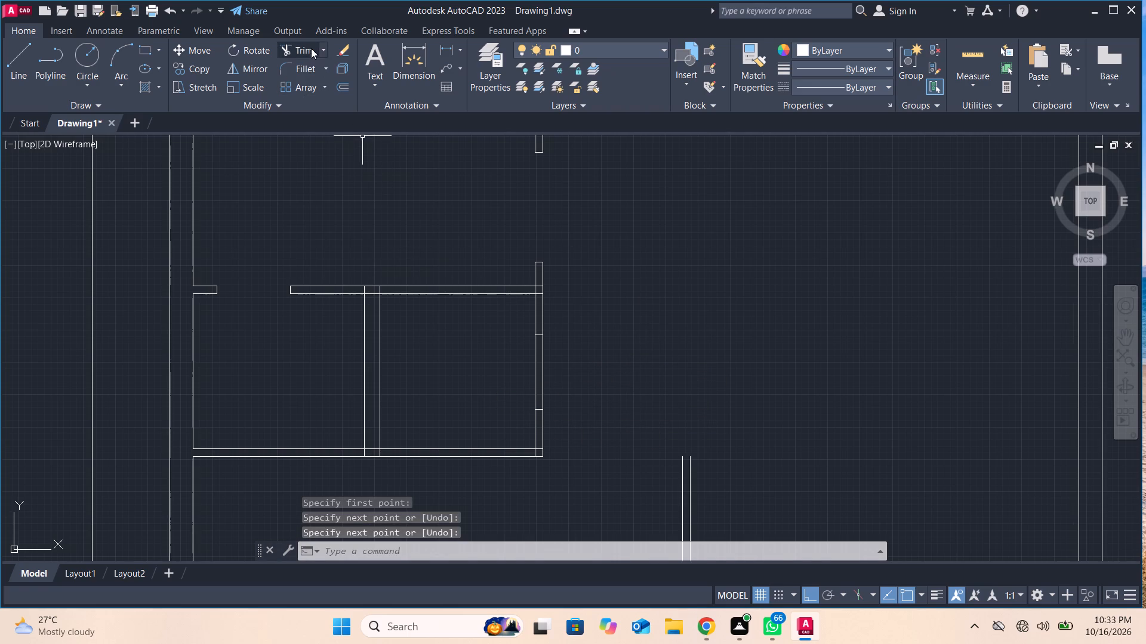
Trim both lines of the eastern small western room's passage-side partition between the two short cross lines to open a doorway.
{"action": "left_click", "coordinate": [311, 48]}
{"action": "left_click_drag", "start_coordinate": [565, 364], "coordinate": [467, 354]}
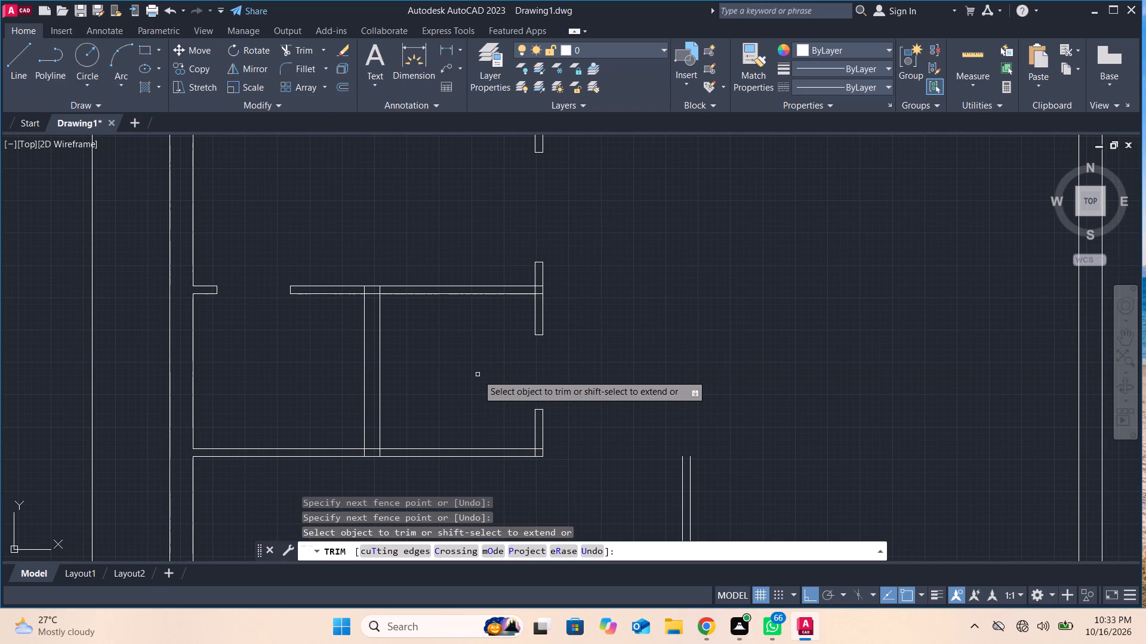
Draw two short lines about 2'-1" apart across the north partition of the small southwest corner room, the first near the western outer wall.
{"action": "scroll", "coordinate": [478, 378], "scroll_direction": "down", "scroll_amount": 1}
{"action": "middle_click_drag", "start_coordinate": [478, 379], "coordinate": [498, 299]}
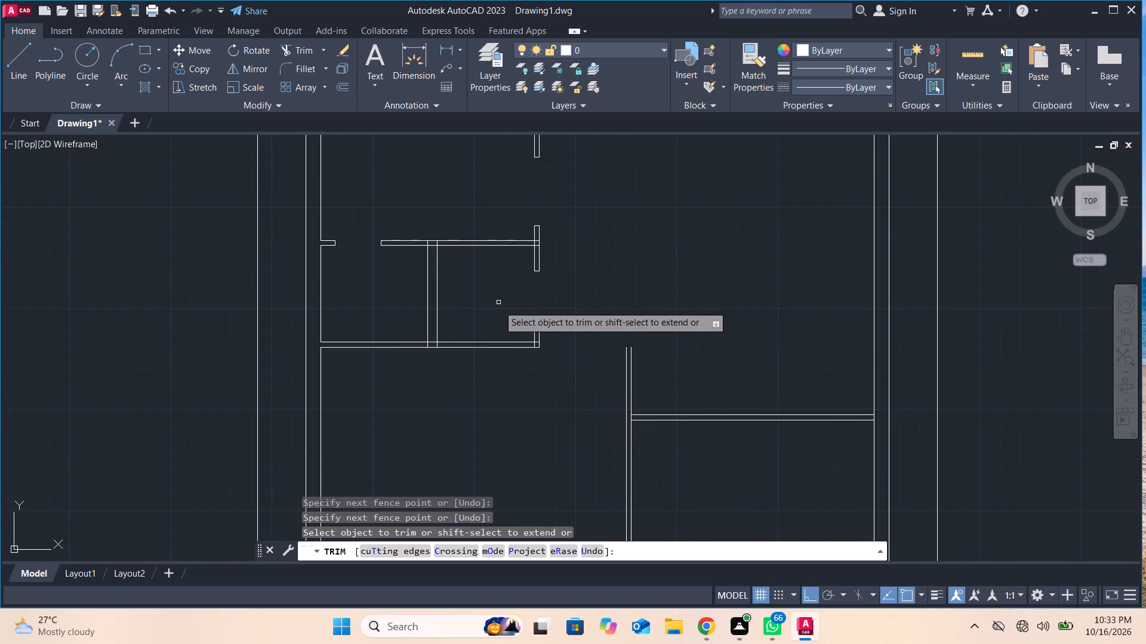
{"action": "middle_click_drag", "start_coordinate": [506, 431], "coordinate": [500, 349]}
{"action": "scroll", "coordinate": [510, 437], "scroll_direction": "up", "scroll_amount": 3}
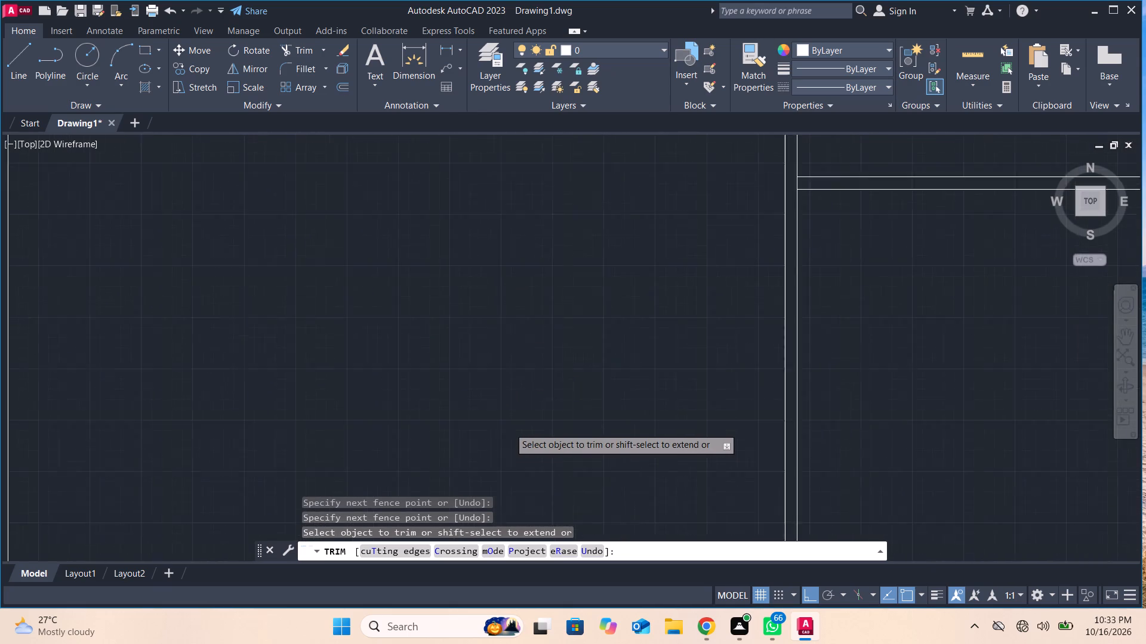
{"action": "scroll", "coordinate": [509, 428], "scroll_direction": "down", "scroll_amount": 4}
{"action": "middle_click_drag", "start_coordinate": [510, 414], "coordinate": [522, 308]}
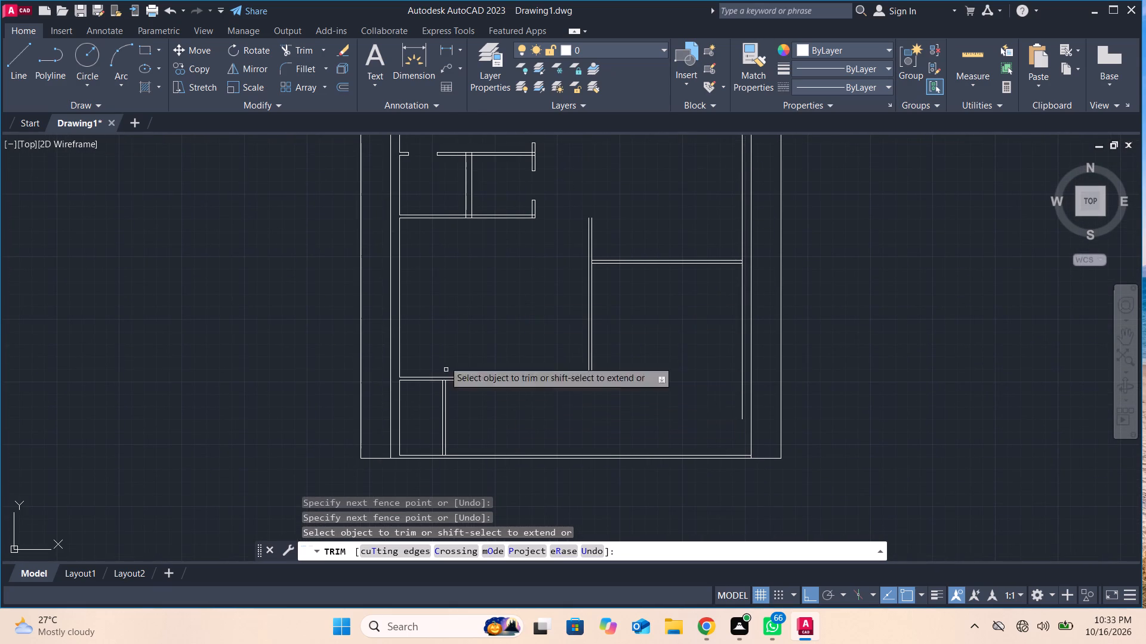
{"action": "scroll", "coordinate": [414, 398], "scroll_direction": "up", "scroll_amount": 2}
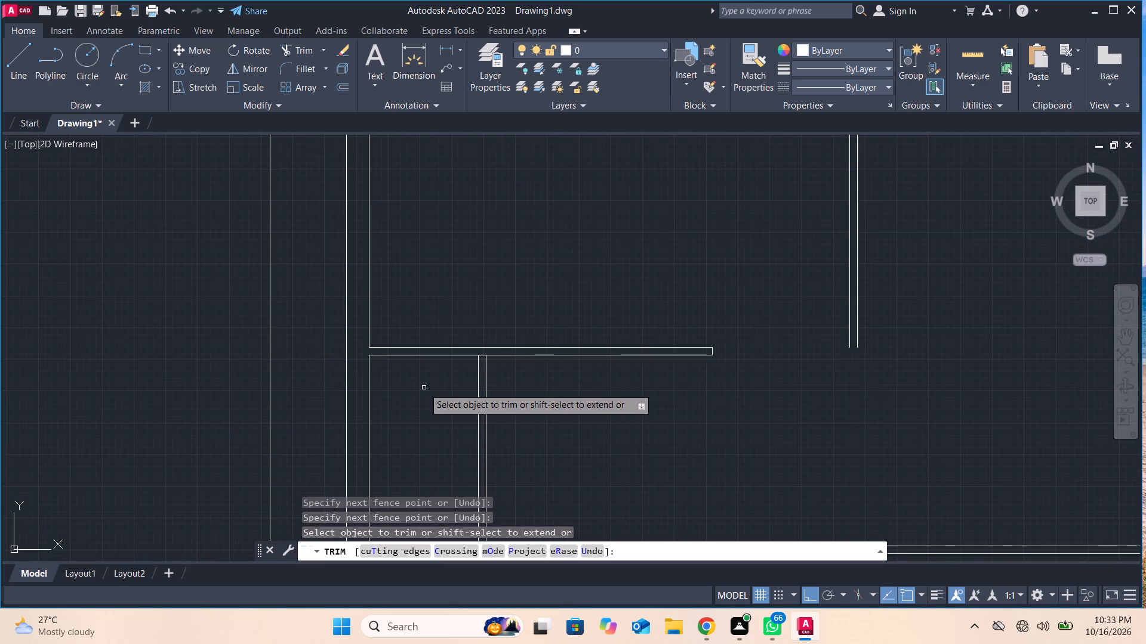
{"action": "left_click", "coordinate": [24, 61]}
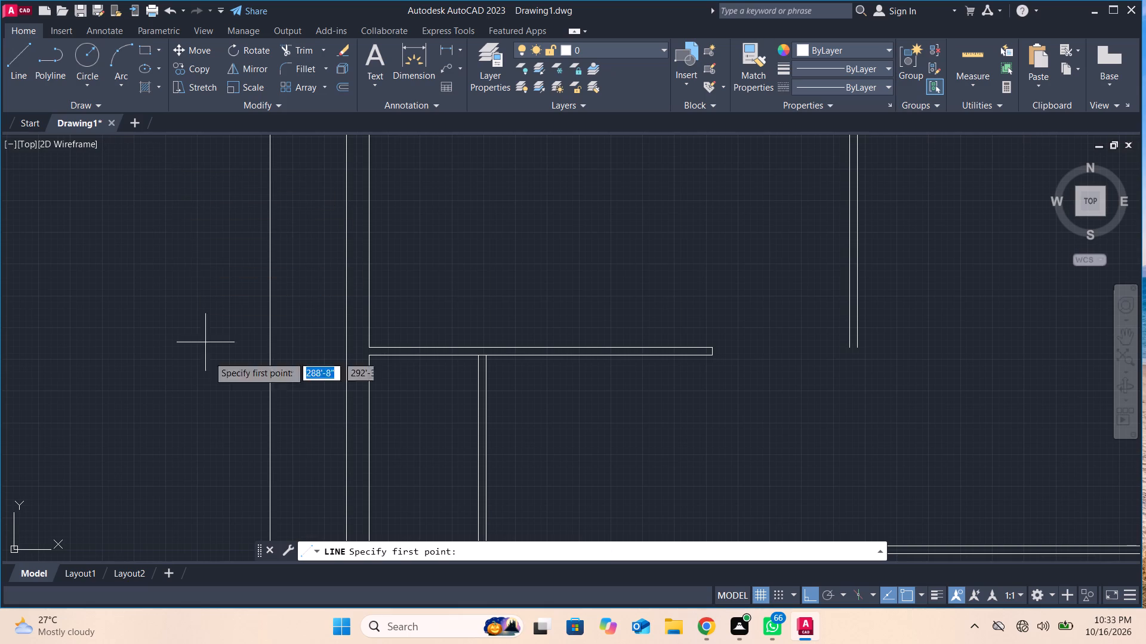
{"action": "left_click", "coordinate": [390, 348]}
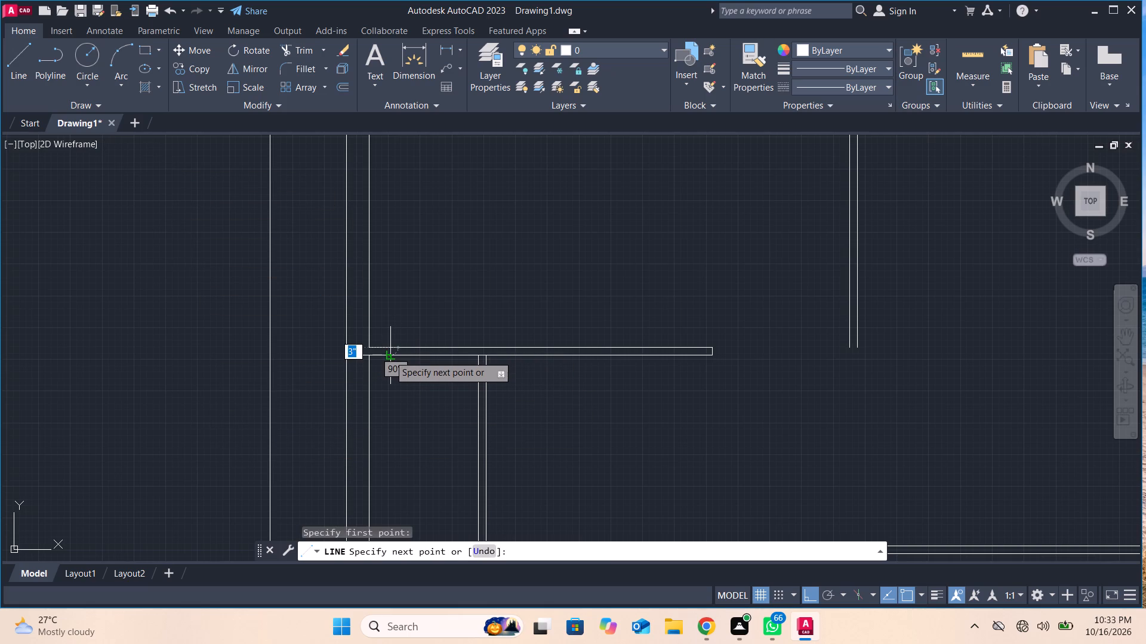
{"action": "left_click", "coordinate": [389, 355]}
{"action": "key", "text": "Return"}
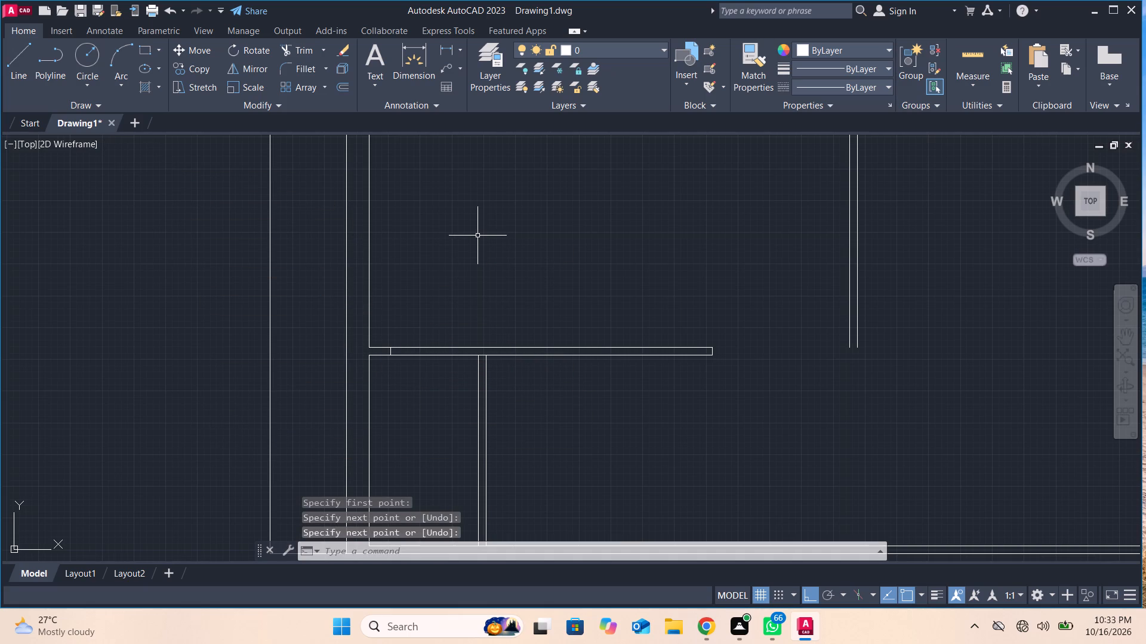
{"action": "left_click", "coordinate": [24, 51]}
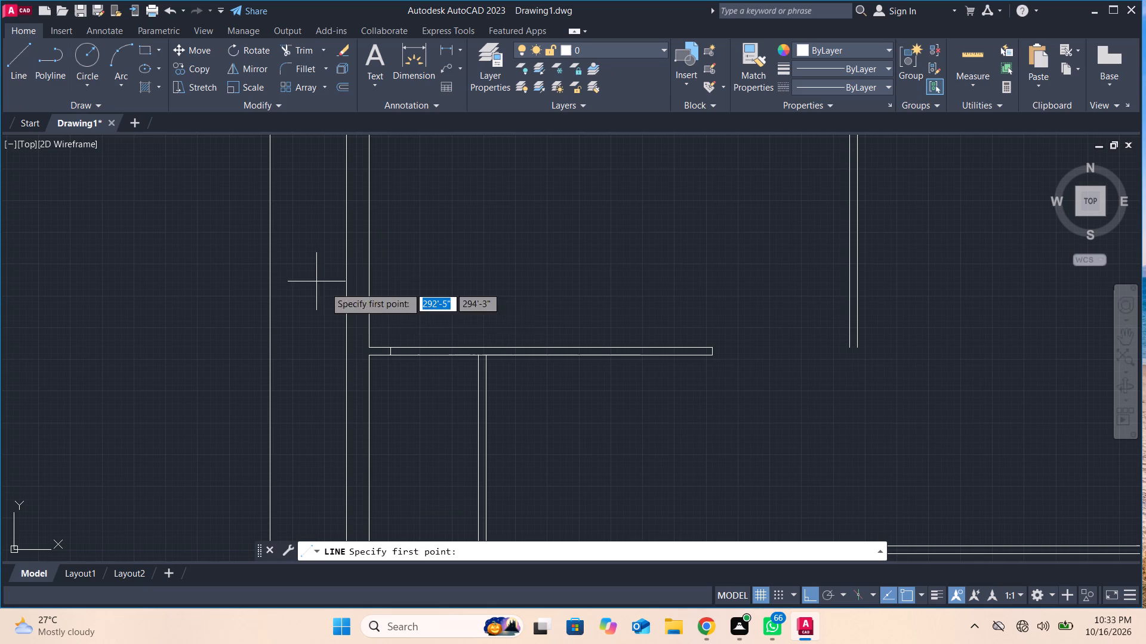
{"action": "left_click", "coordinate": [455, 349]}
{"action": "left_click", "coordinate": [449, 361]}
{"action": "key", "text": "Return"}
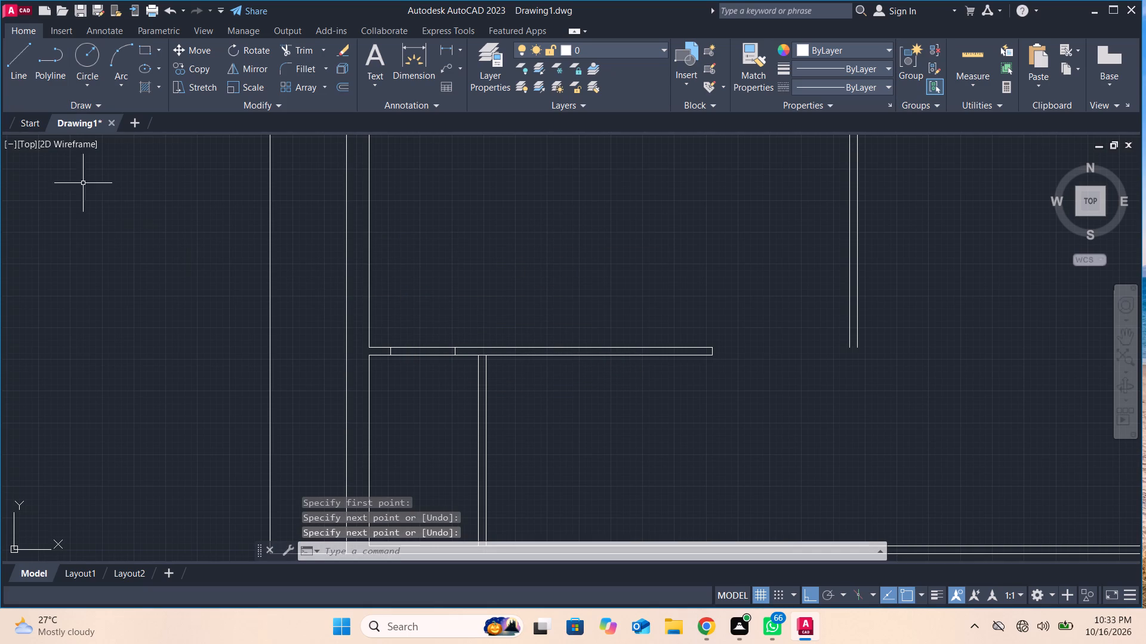
Trim both lines of the small southwest corner room's north partition between the two short cross lines to form a door opening.
{"action": "left_click", "coordinate": [312, 49]}
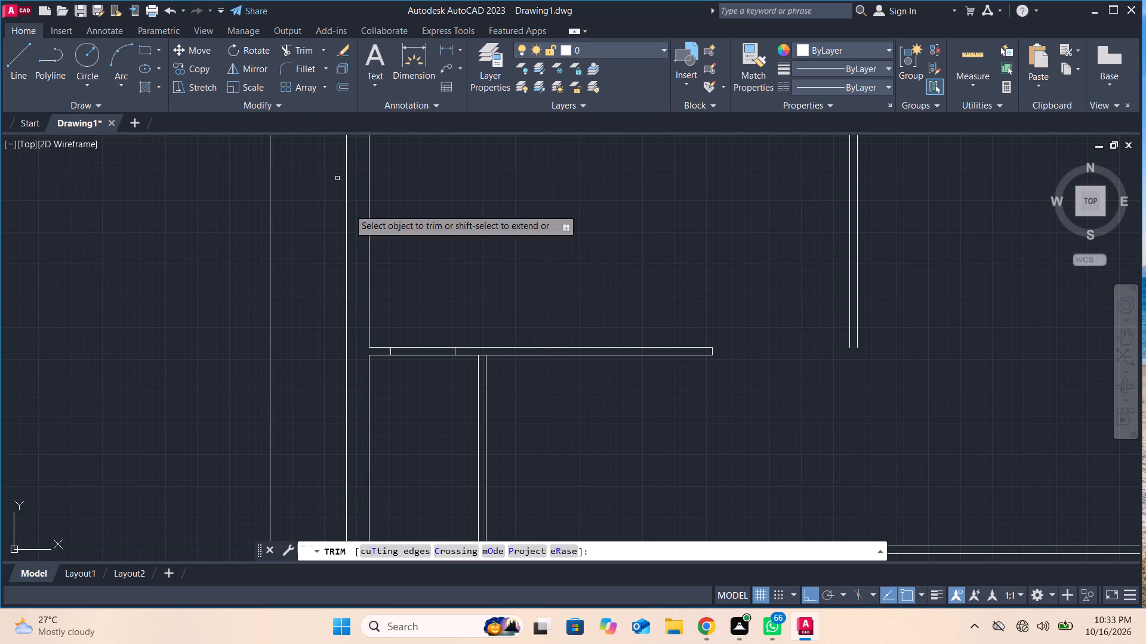
{"action": "left_click_drag", "start_coordinate": [434, 337], "coordinate": [418, 395]}
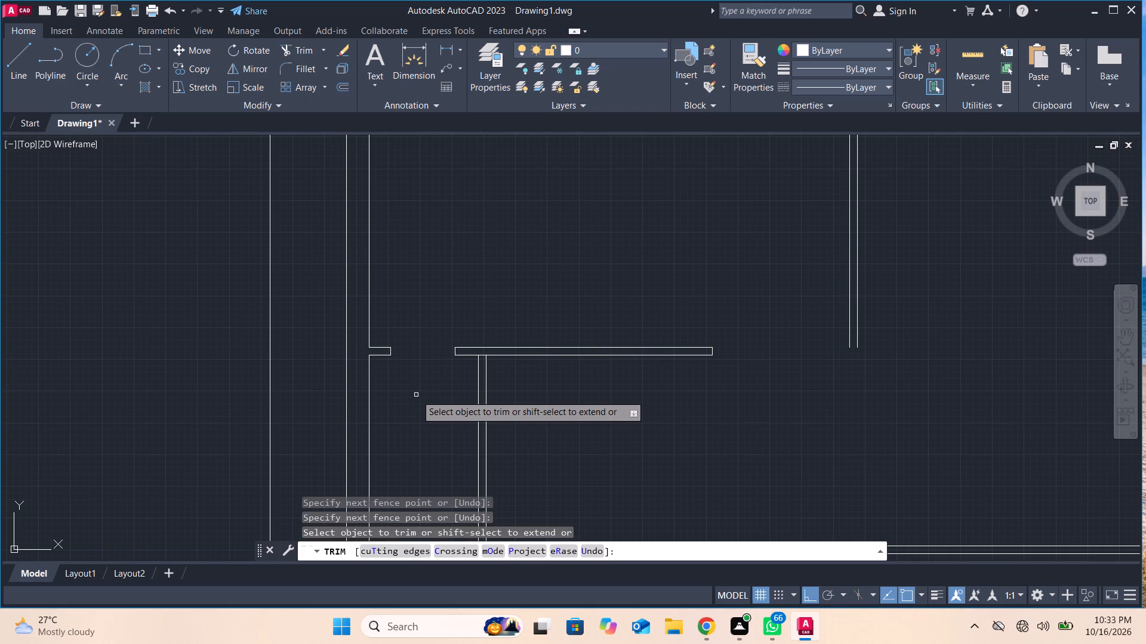
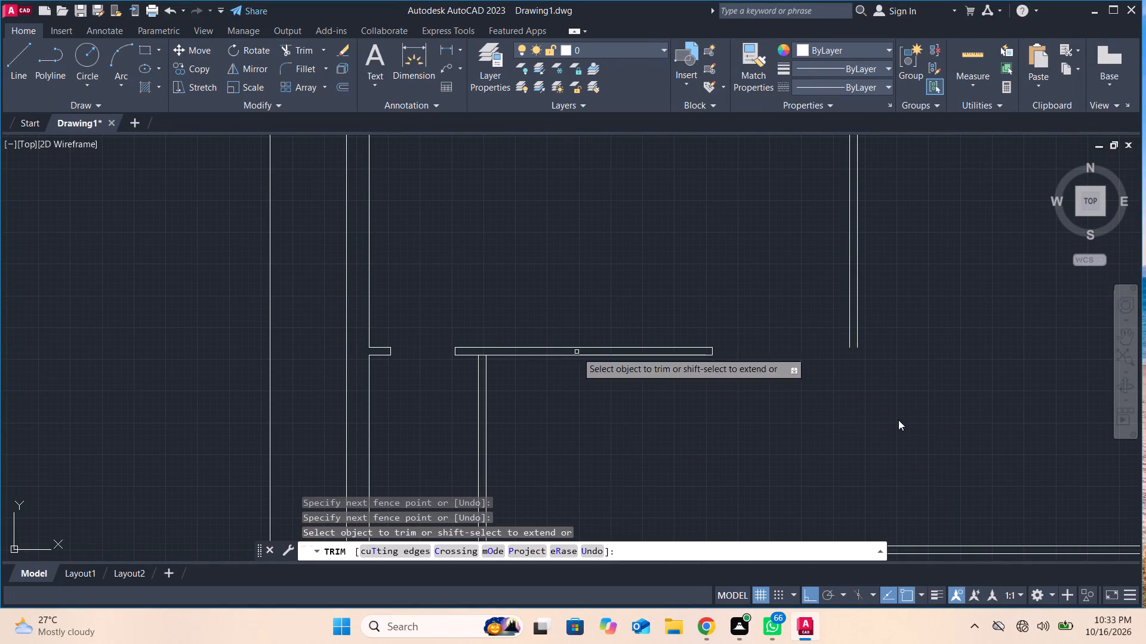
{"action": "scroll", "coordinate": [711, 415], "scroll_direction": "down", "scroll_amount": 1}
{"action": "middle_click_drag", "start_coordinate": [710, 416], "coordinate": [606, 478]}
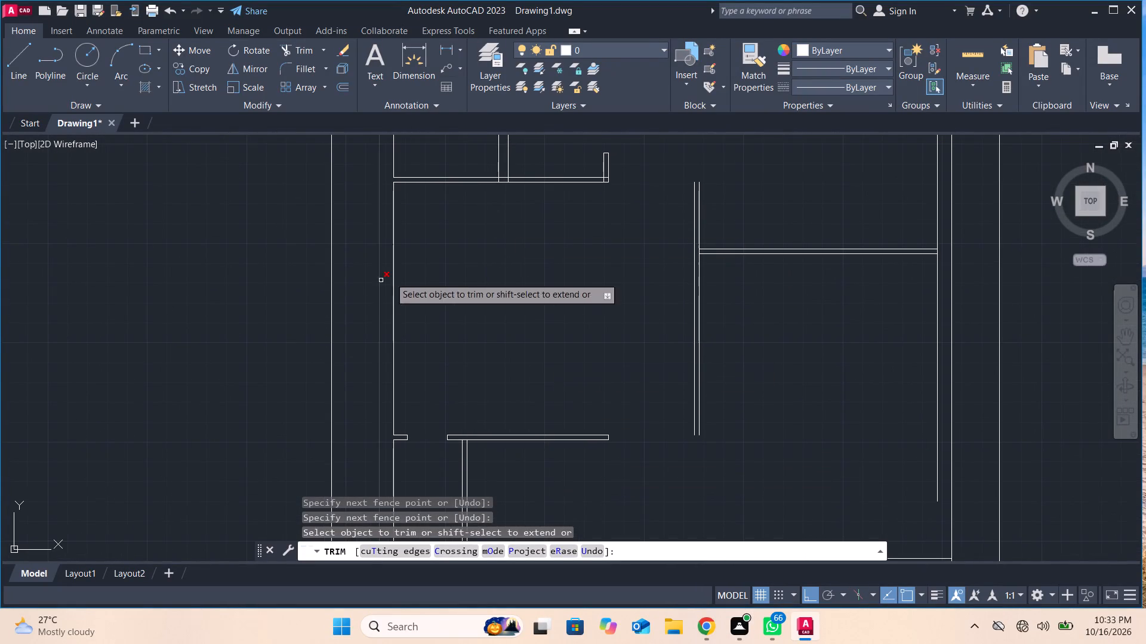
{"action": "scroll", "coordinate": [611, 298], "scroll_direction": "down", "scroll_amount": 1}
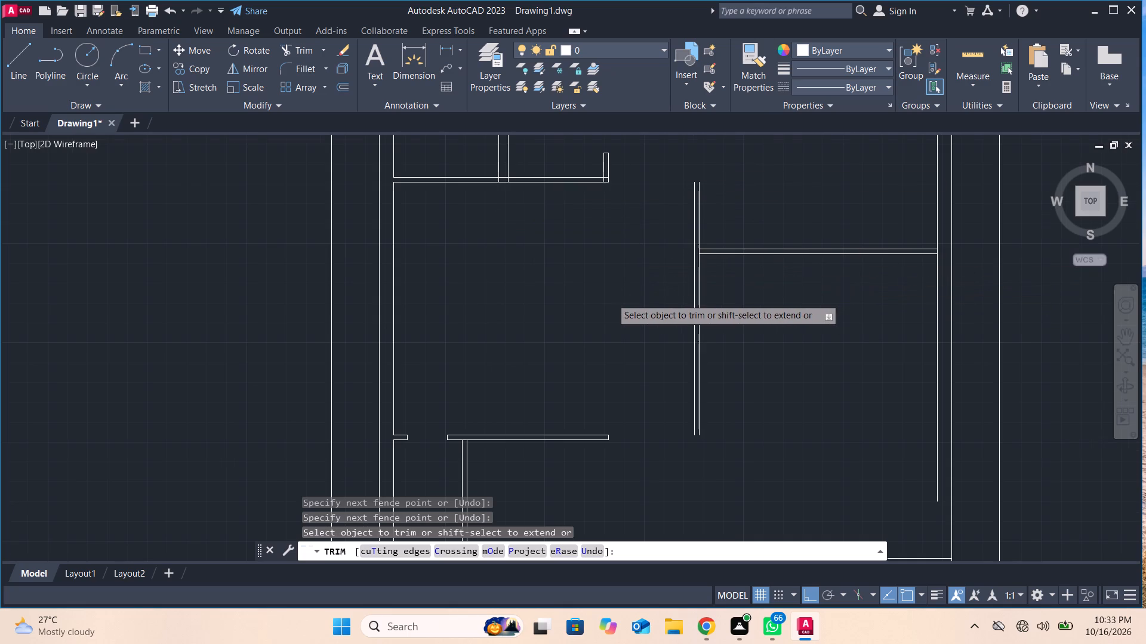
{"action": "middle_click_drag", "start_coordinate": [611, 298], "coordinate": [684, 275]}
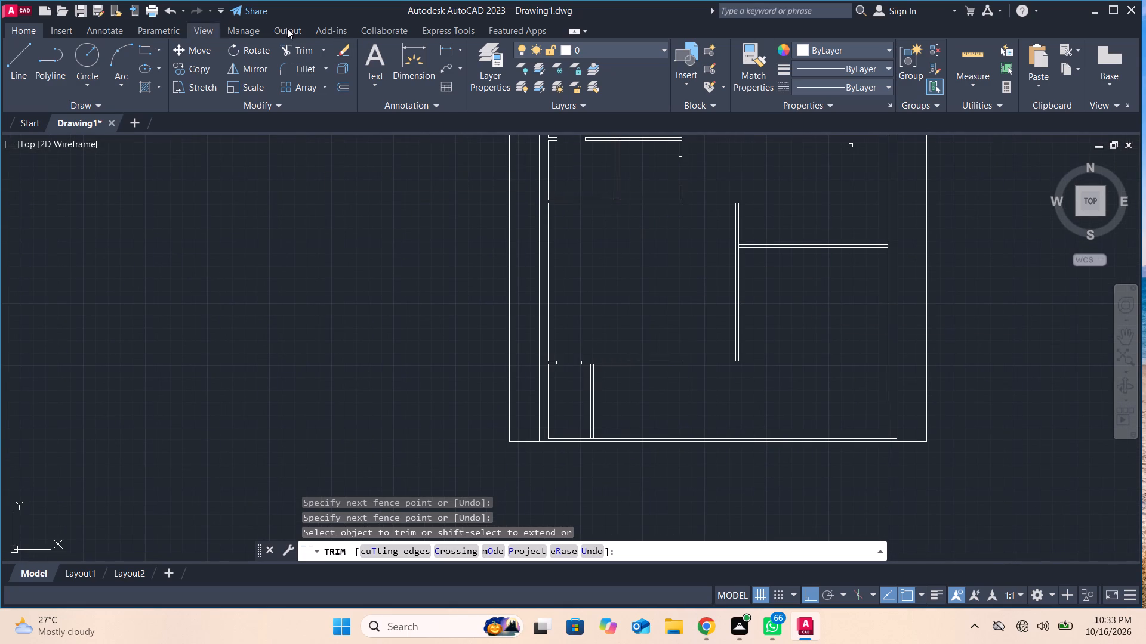
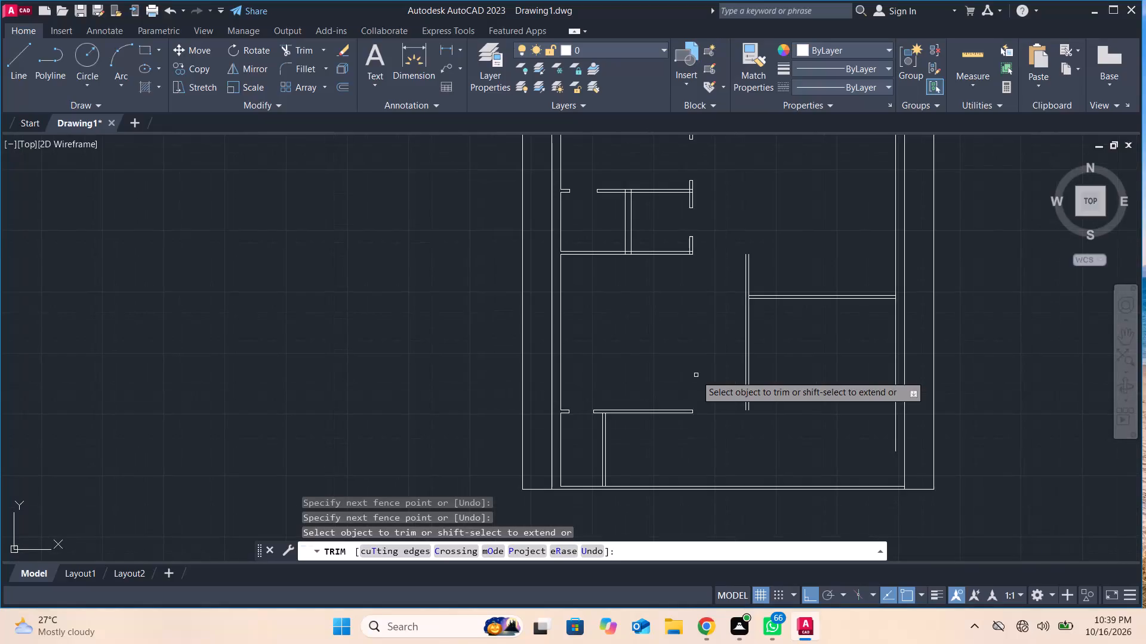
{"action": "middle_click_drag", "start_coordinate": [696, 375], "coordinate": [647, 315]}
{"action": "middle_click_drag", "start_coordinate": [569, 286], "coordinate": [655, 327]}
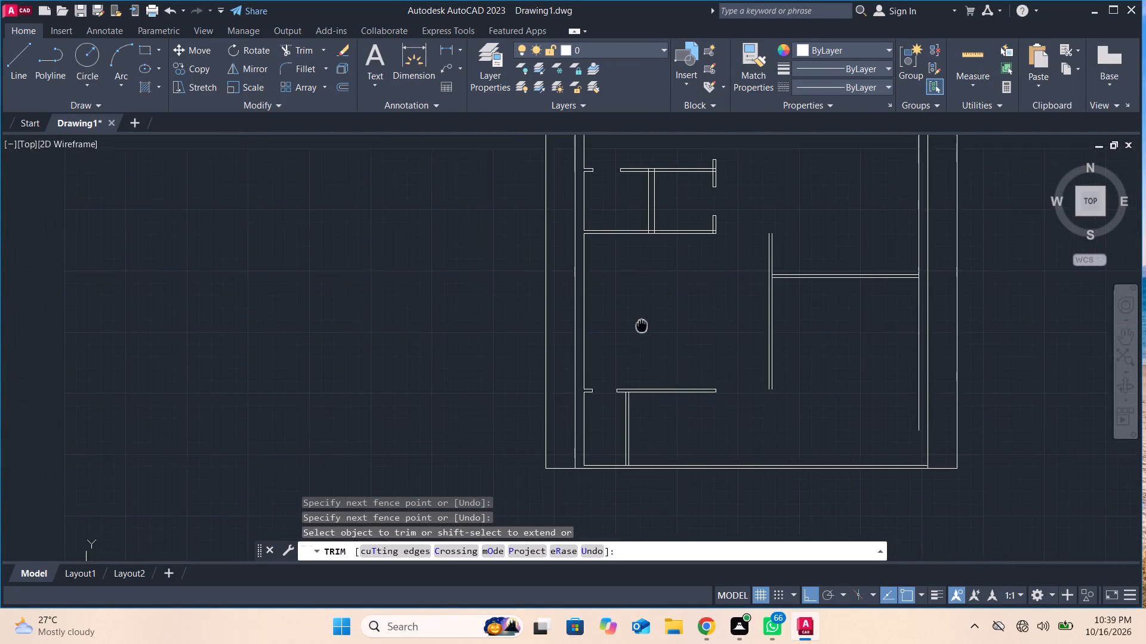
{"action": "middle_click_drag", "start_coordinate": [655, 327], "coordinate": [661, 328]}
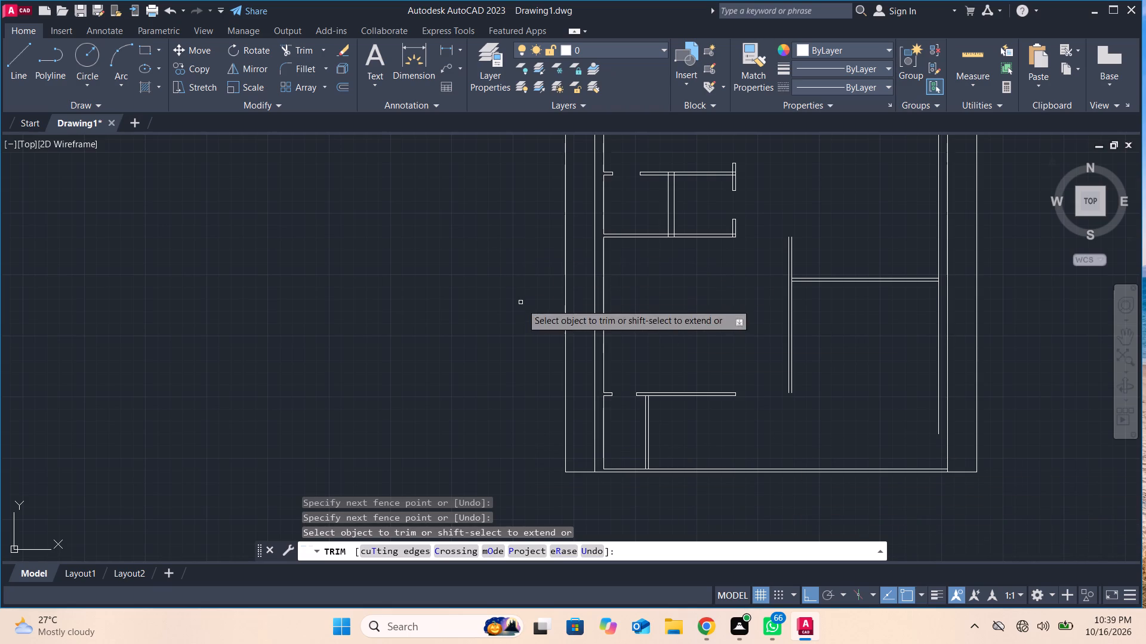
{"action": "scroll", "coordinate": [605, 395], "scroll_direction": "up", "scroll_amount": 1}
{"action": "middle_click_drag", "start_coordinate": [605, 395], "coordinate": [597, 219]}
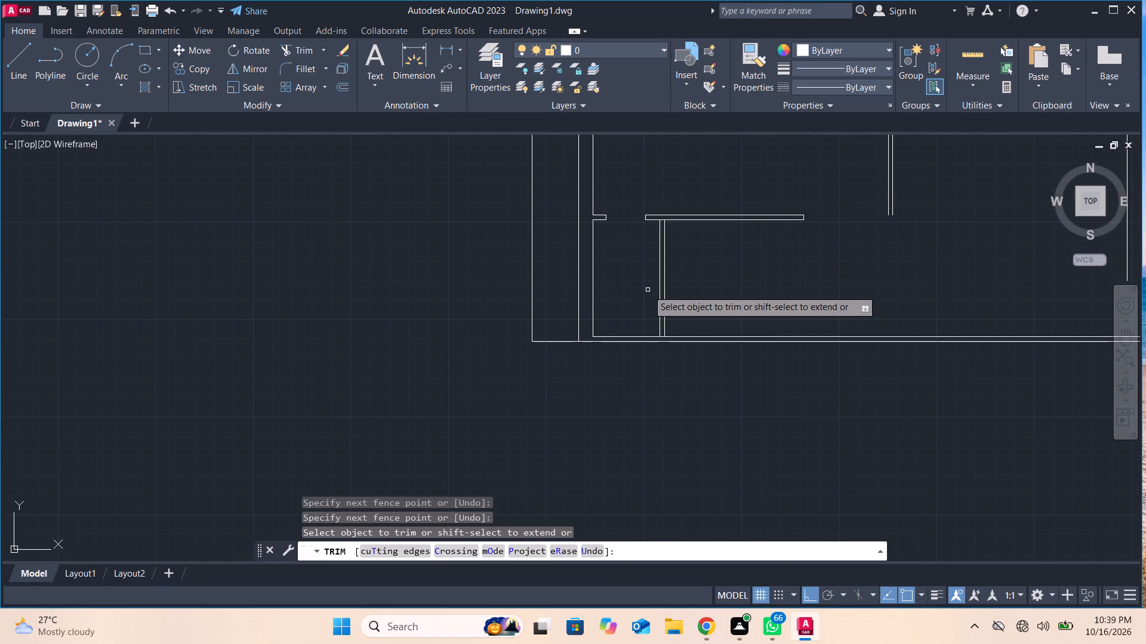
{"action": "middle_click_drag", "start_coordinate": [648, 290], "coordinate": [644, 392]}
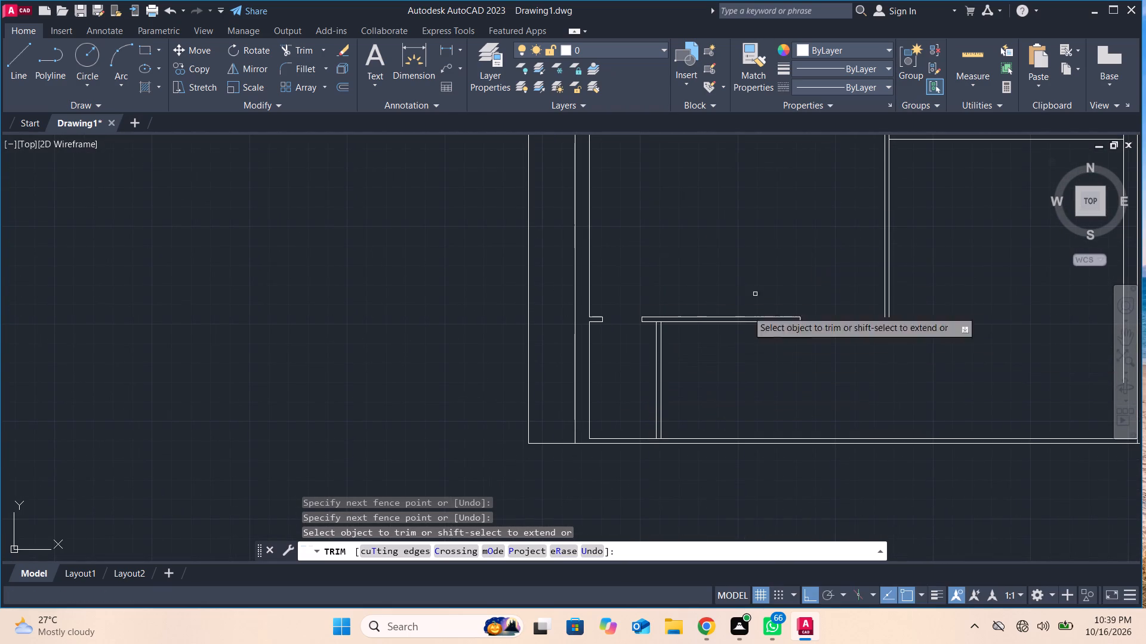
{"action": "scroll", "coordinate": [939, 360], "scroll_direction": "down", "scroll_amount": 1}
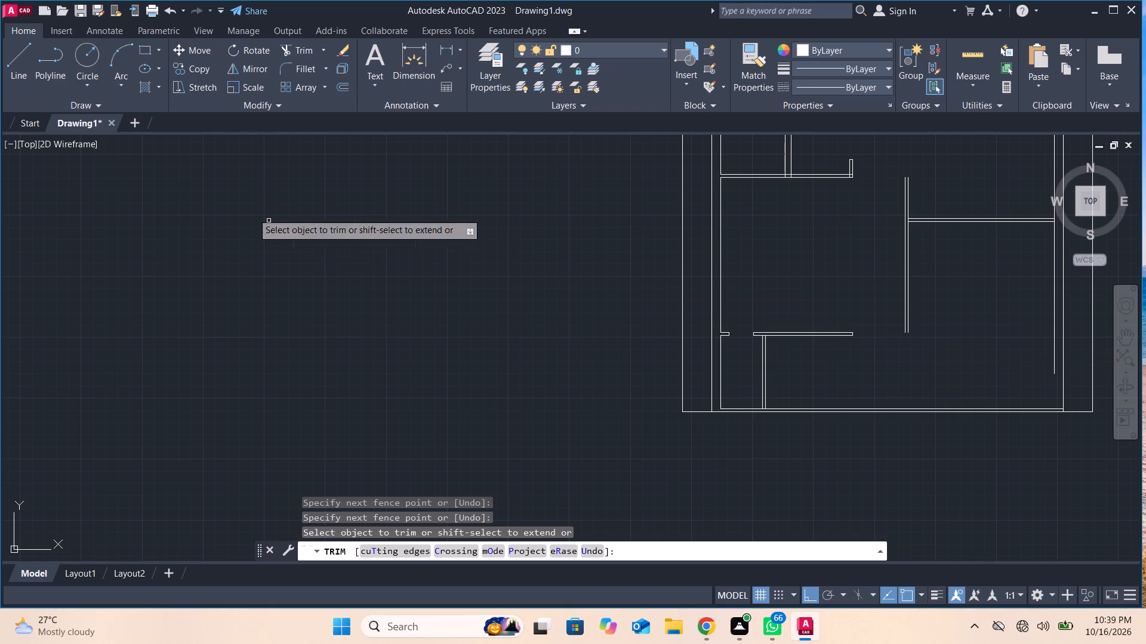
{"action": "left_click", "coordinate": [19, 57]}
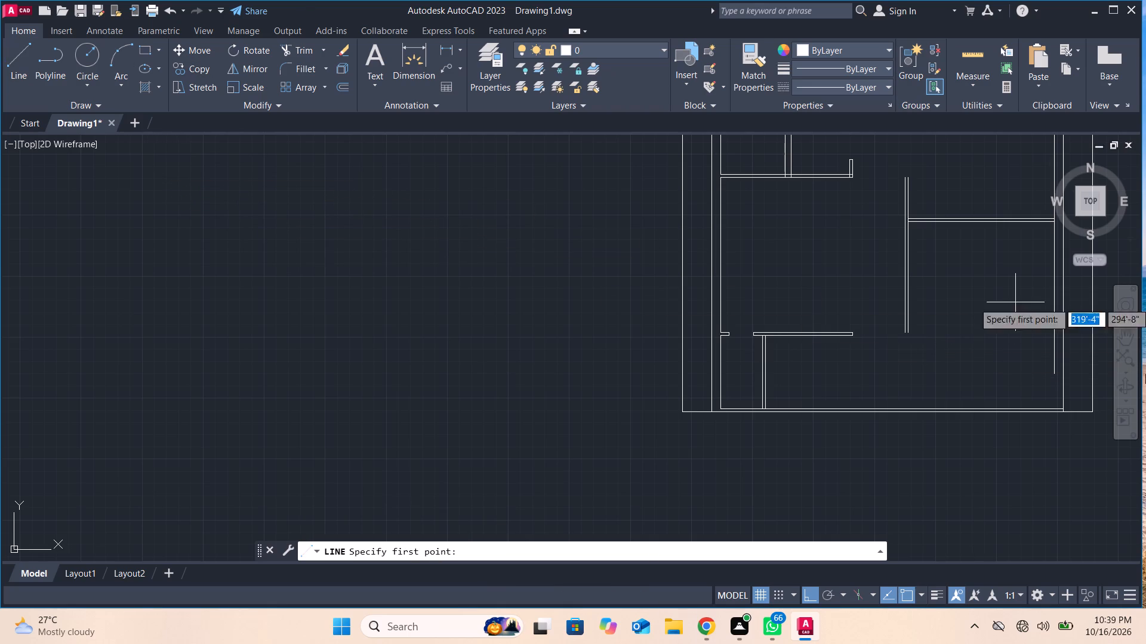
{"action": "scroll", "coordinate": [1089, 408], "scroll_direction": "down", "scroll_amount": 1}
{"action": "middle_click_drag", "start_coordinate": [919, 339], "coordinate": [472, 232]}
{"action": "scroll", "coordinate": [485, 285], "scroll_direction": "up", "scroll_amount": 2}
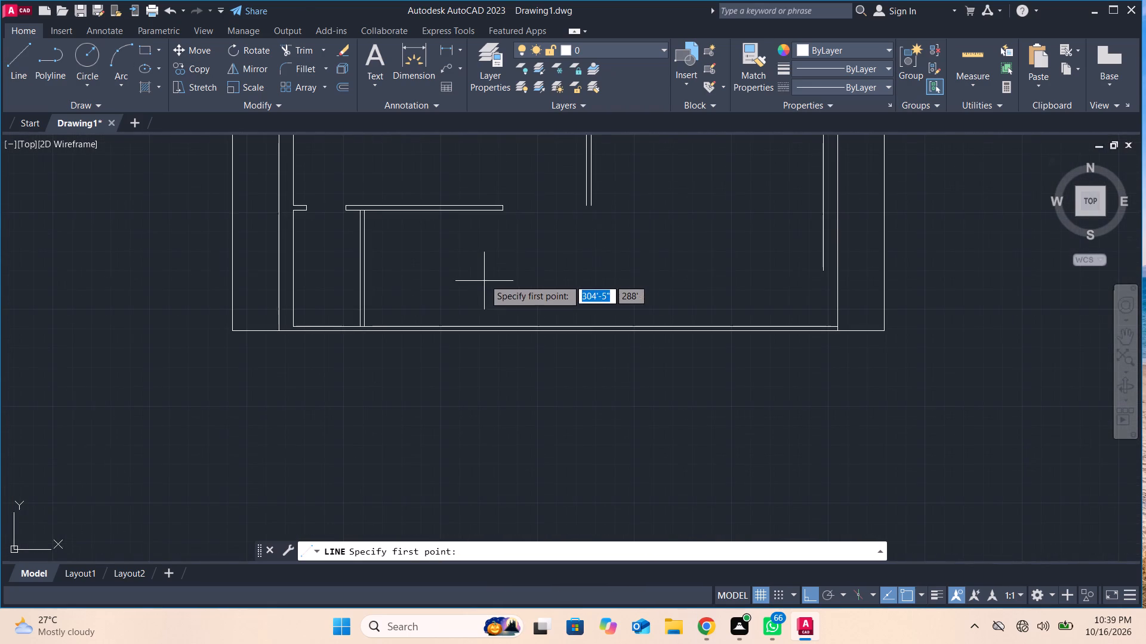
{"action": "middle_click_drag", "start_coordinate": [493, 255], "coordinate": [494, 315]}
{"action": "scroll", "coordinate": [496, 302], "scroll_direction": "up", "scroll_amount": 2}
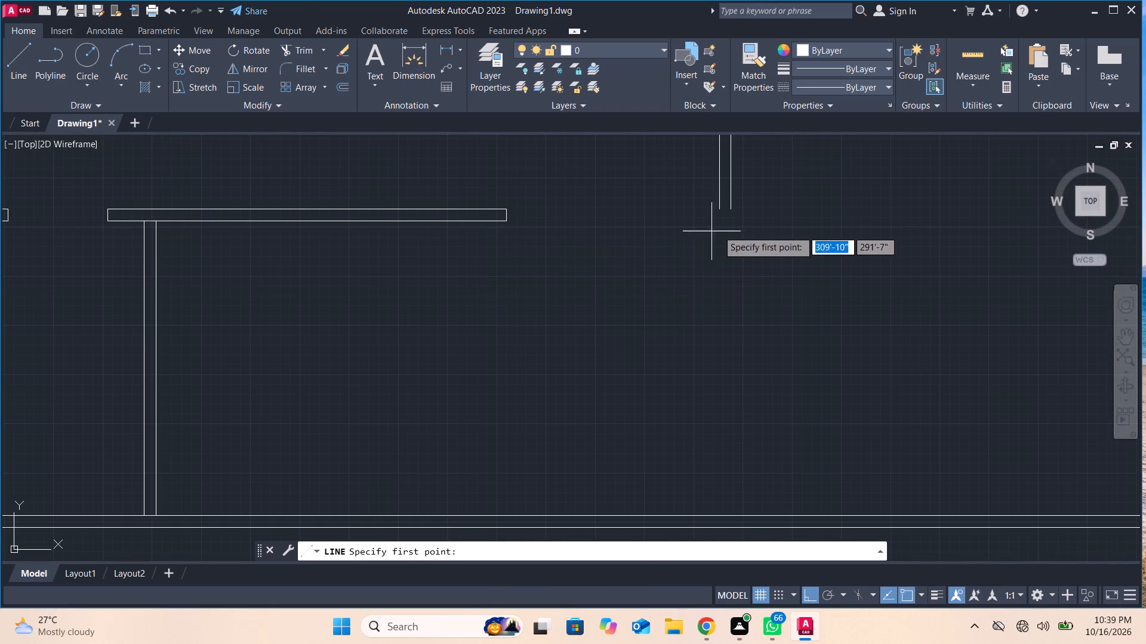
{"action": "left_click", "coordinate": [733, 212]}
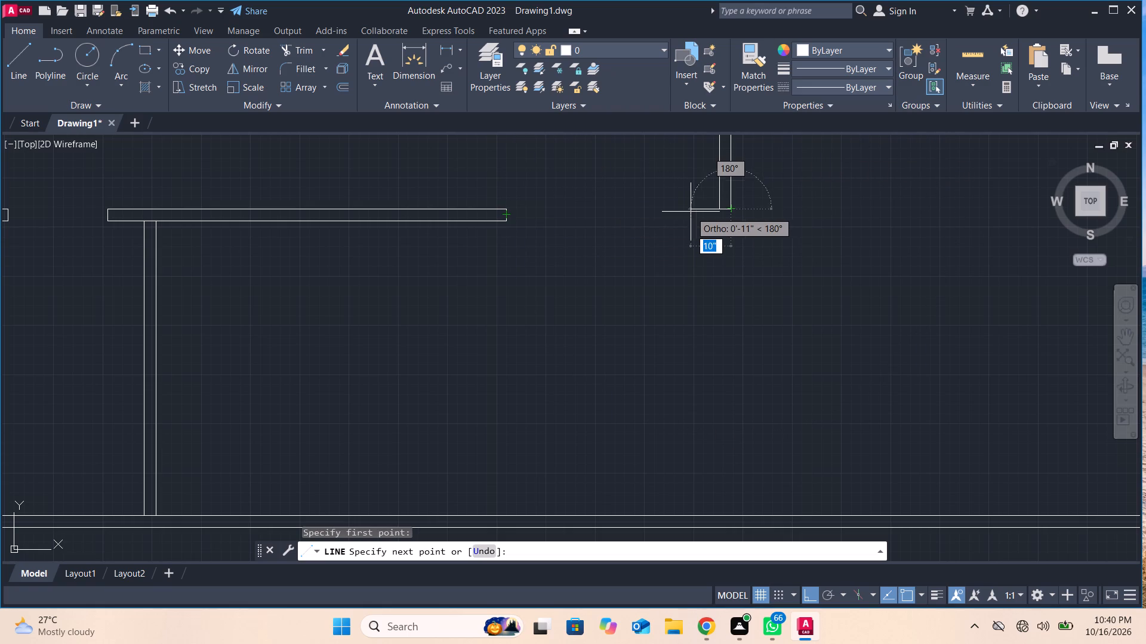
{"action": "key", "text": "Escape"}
Draw a line 4'-9" from the lower room partition's bottom end corner, turning up to meet the passage partition's outer line.
{"action": "left_click", "coordinate": [23, 63]}
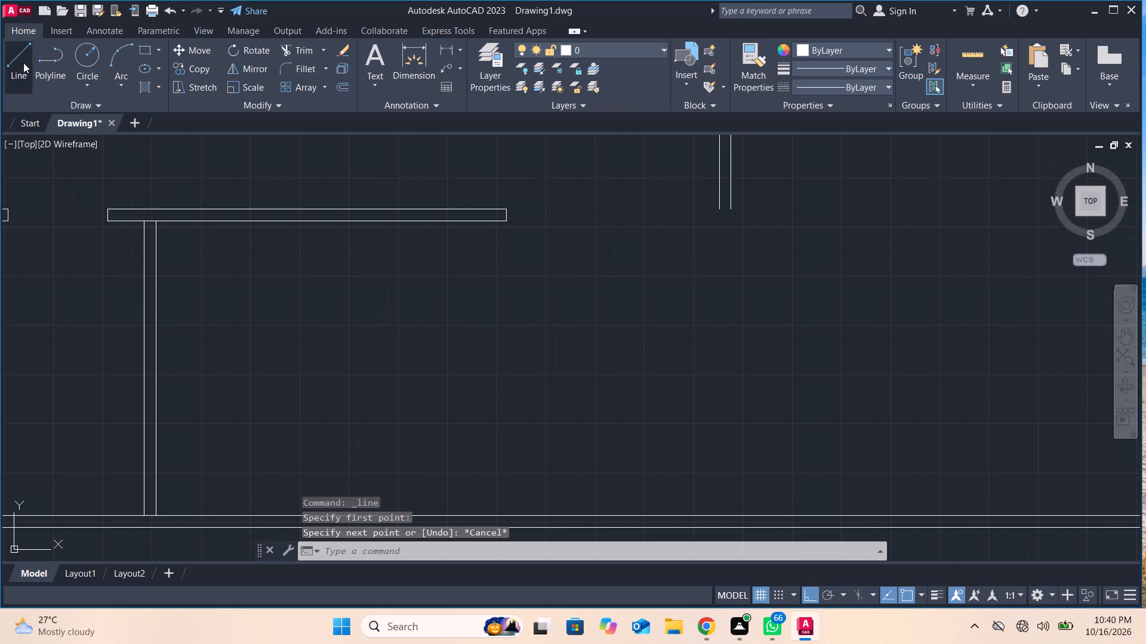
{"action": "left_click", "coordinate": [508, 222]}
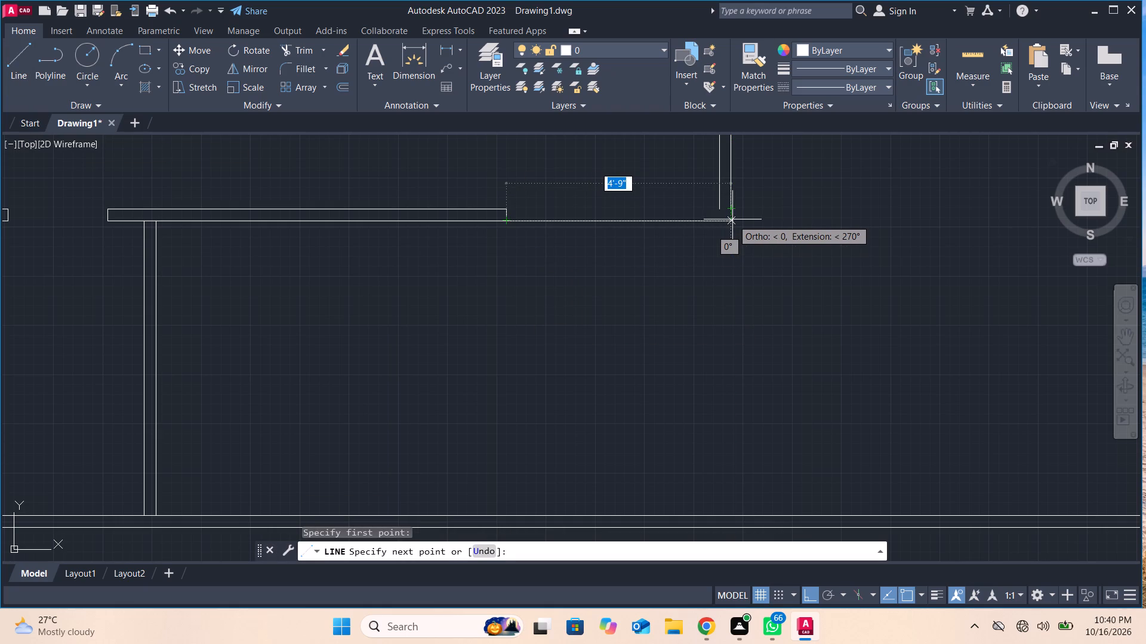
{"action": "left_click", "coordinate": [731, 221]}
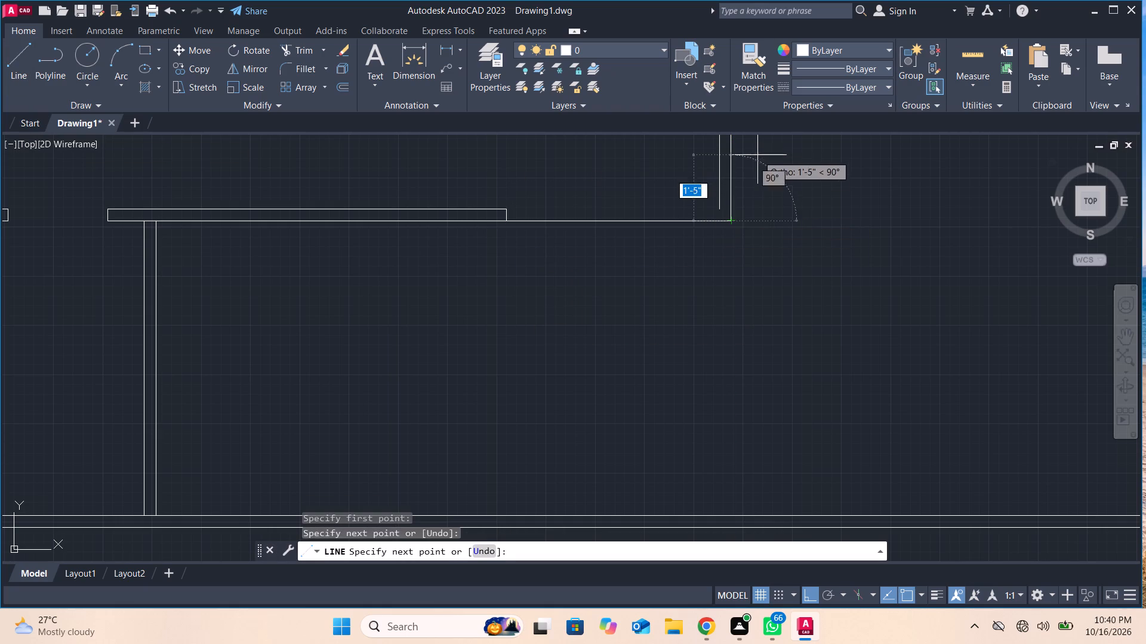
{"action": "left_click", "coordinate": [731, 209]}
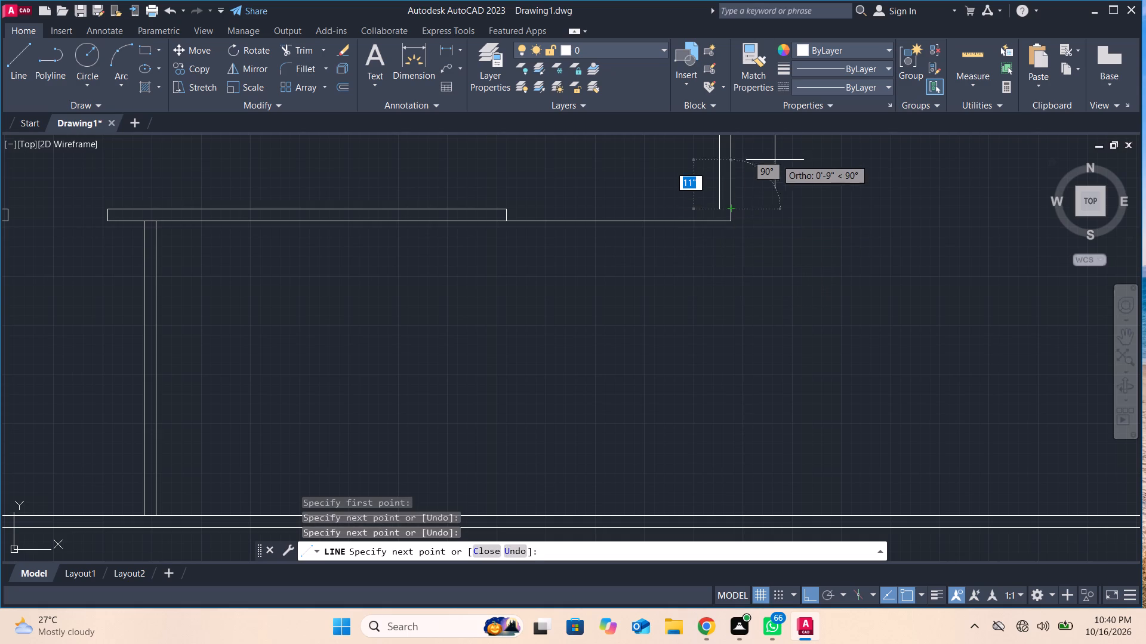
{"action": "key", "text": "Return"}
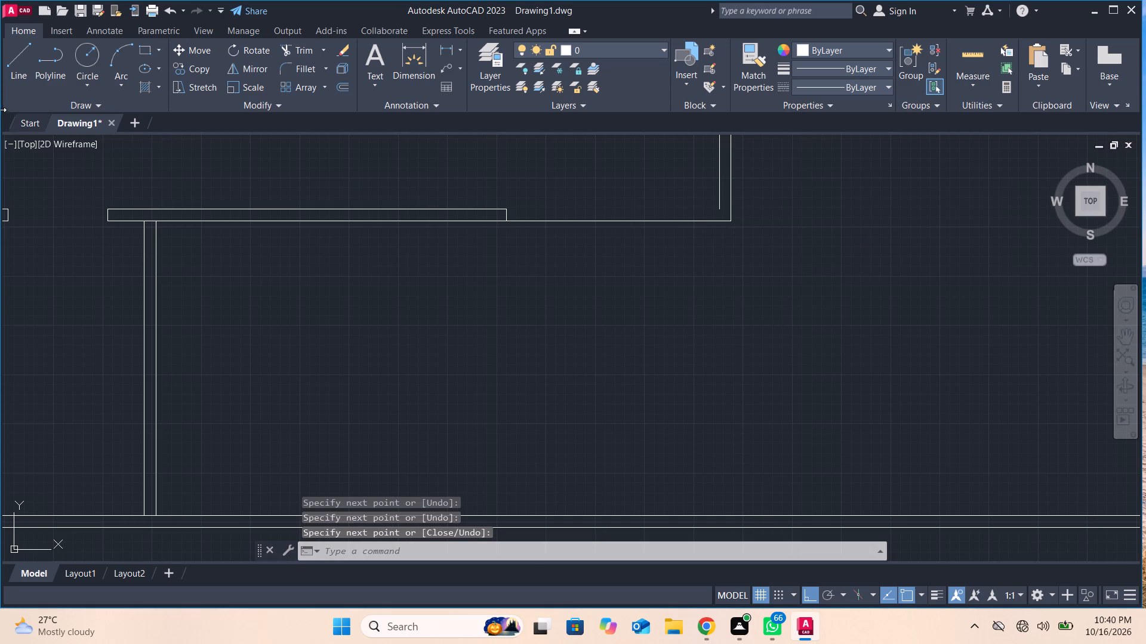
Draw the partition's inner line from the lower end of the passage partition's inner line back to the lower room partition's upper end corner.
{"action": "left_click", "coordinate": [12, 65]}
{"action": "middle_click_drag", "start_coordinate": [600, 246], "coordinate": [602, 246]}
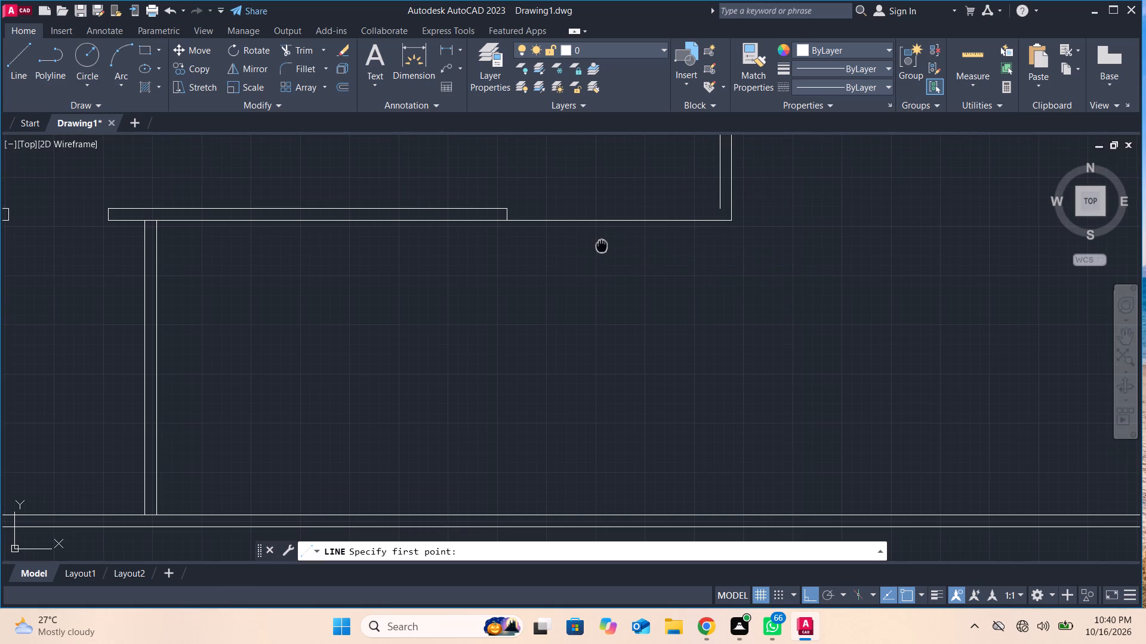
{"action": "middle_click_drag", "start_coordinate": [602, 246], "coordinate": [603, 313]}
{"action": "scroll", "coordinate": [632, 309], "scroll_direction": "up", "scroll_amount": 2}
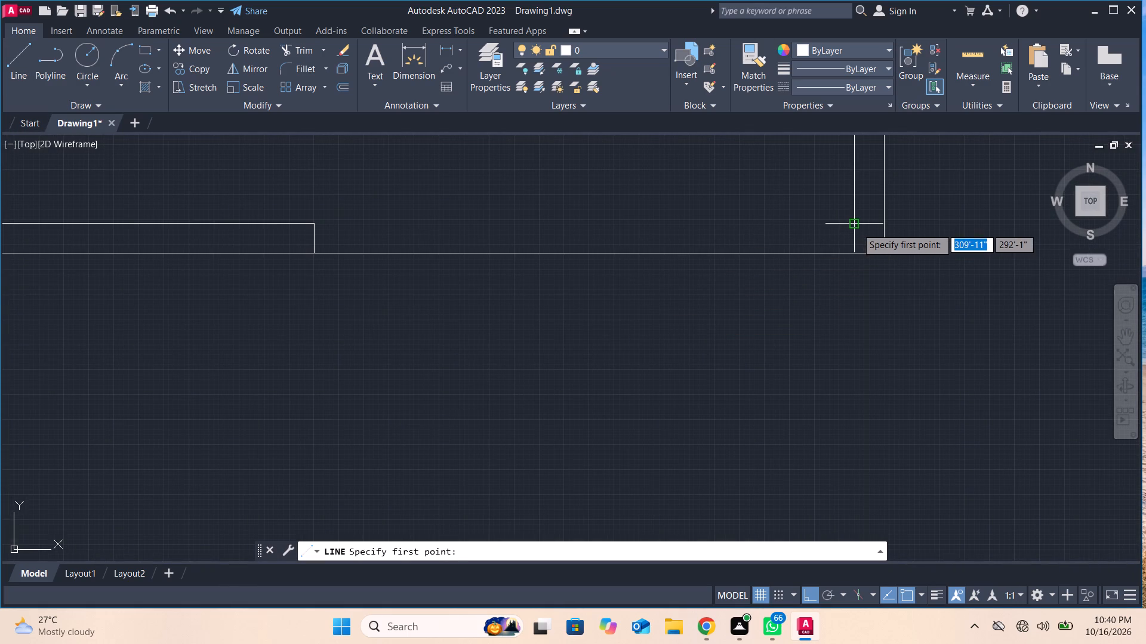
{"action": "left_click", "coordinate": [856, 226]}
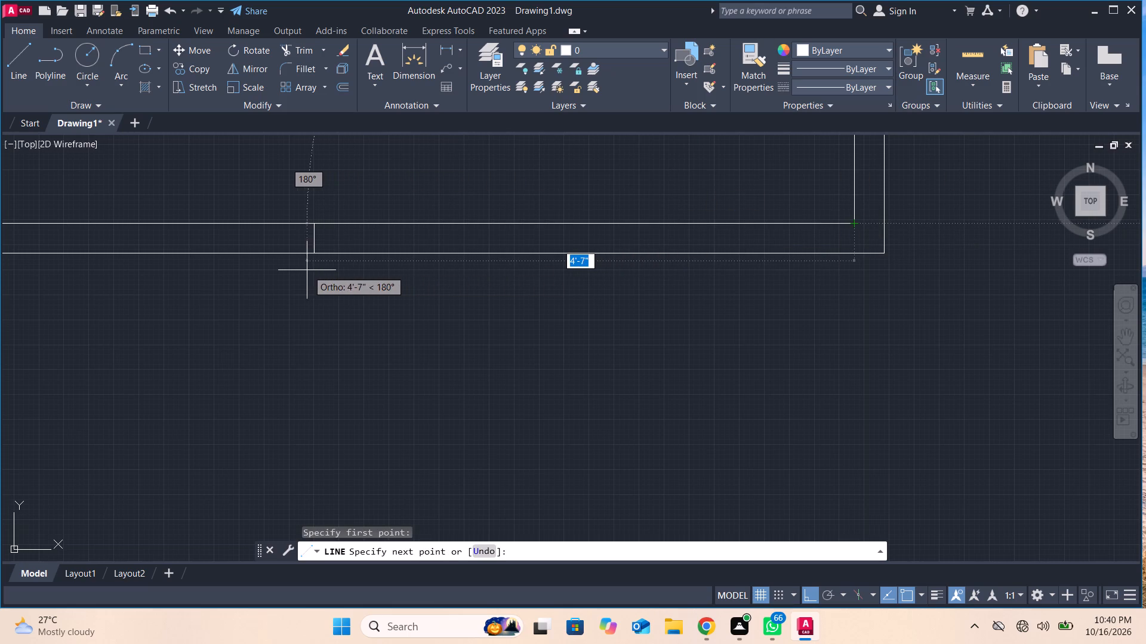
{"action": "left_click", "coordinate": [314, 226]}
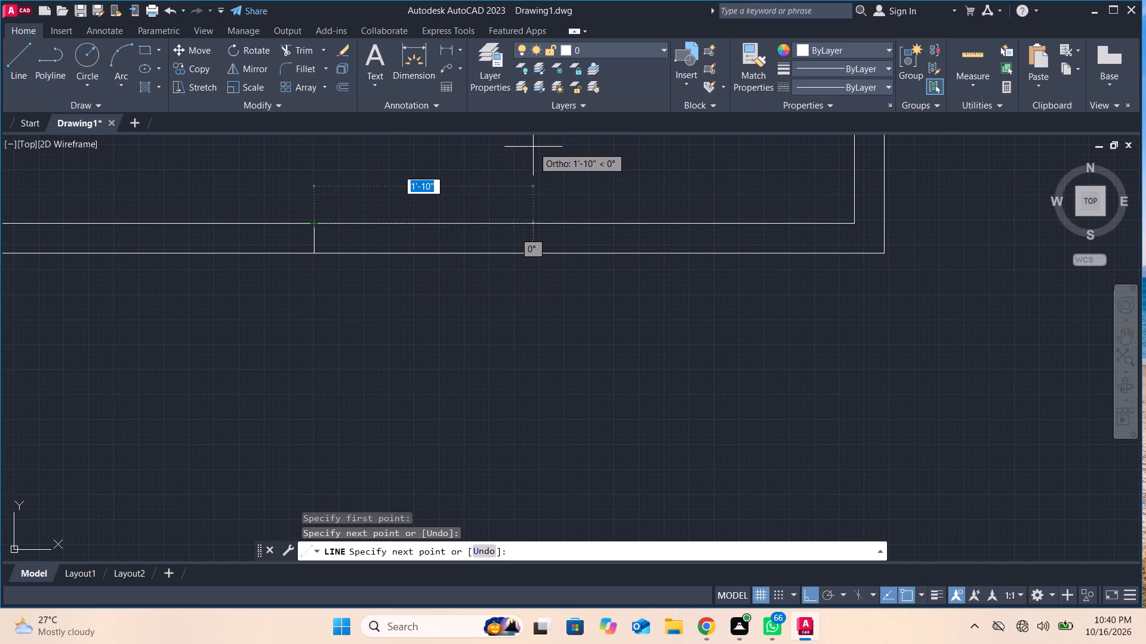
{"action": "key", "text": "Return"}
Trim away the short end cap left inside the extended partition to make the wall continuous.
{"action": "scroll", "coordinate": [304, 356], "scroll_direction": "down", "scroll_amount": 1}
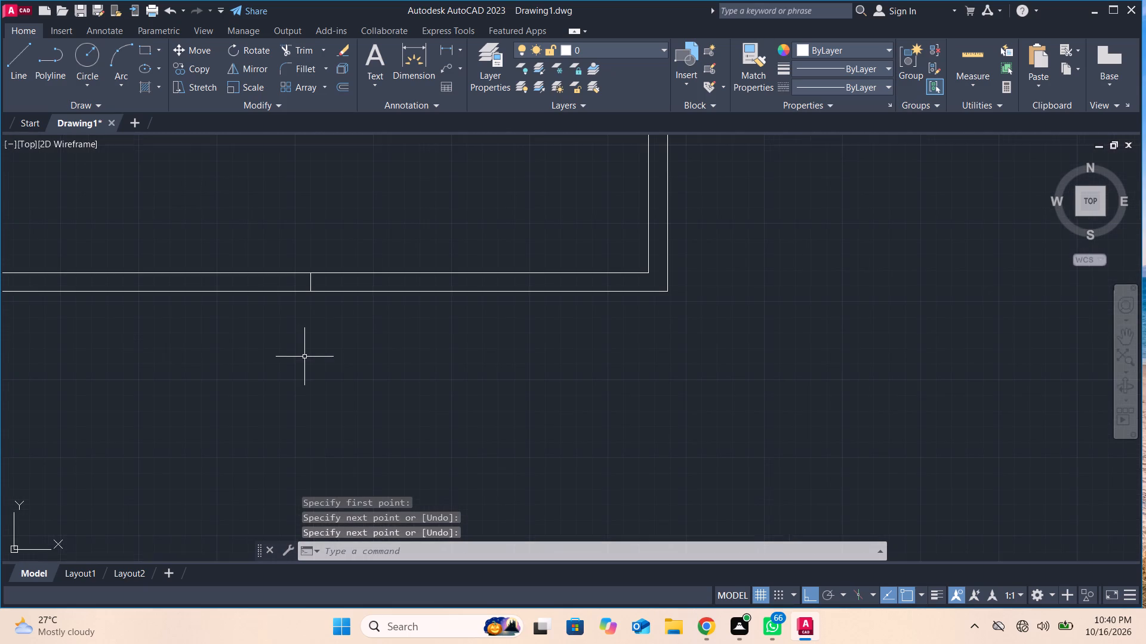
{"action": "middle_click_drag", "start_coordinate": [304, 357], "coordinate": [645, 405]}
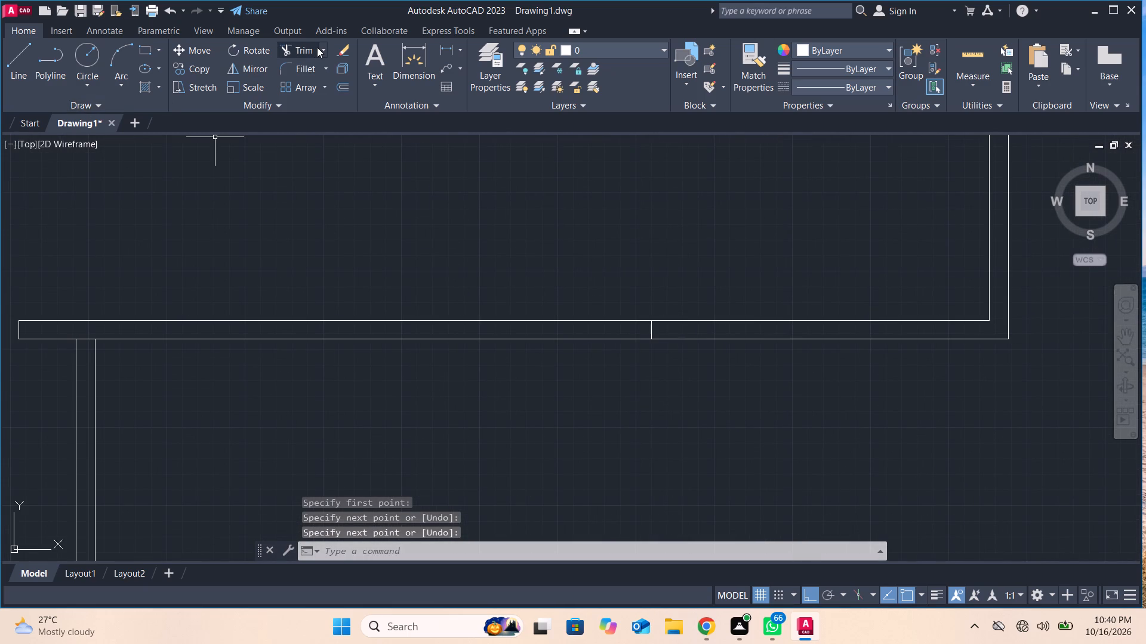
{"action": "left_click", "coordinate": [317, 47]}
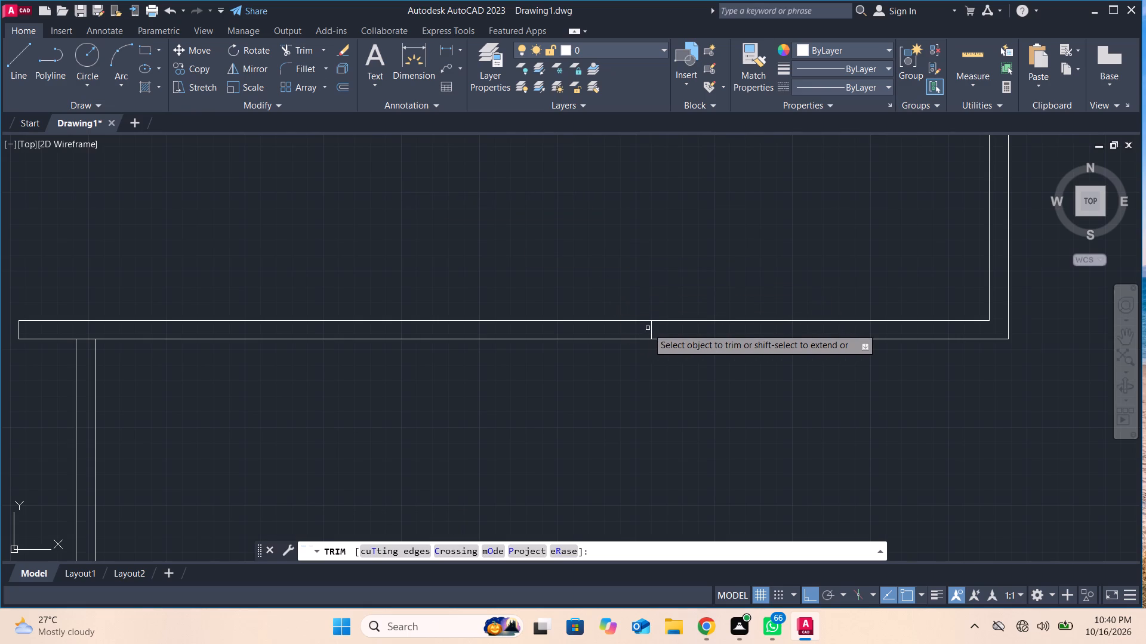
{"action": "left_click", "coordinate": [654, 328]}
Draw two short lines across the vertical passage partition, just above its new lower corner, to mark a door opening.
{"action": "scroll", "coordinate": [689, 381], "scroll_direction": "down", "scroll_amount": 2}
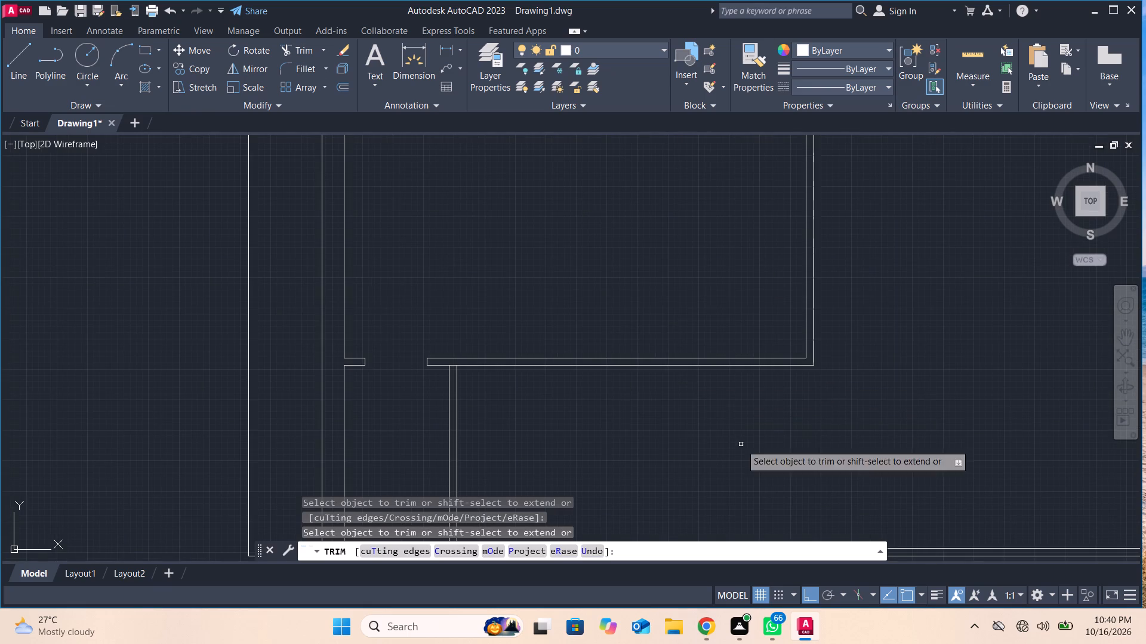
{"action": "middle_click_drag", "start_coordinate": [741, 444], "coordinate": [668, 444]}
{"action": "scroll", "coordinate": [668, 444], "scroll_direction": "down", "scroll_amount": 1}
{"action": "middle_click_drag", "start_coordinate": [668, 444], "coordinate": [648, 444]}
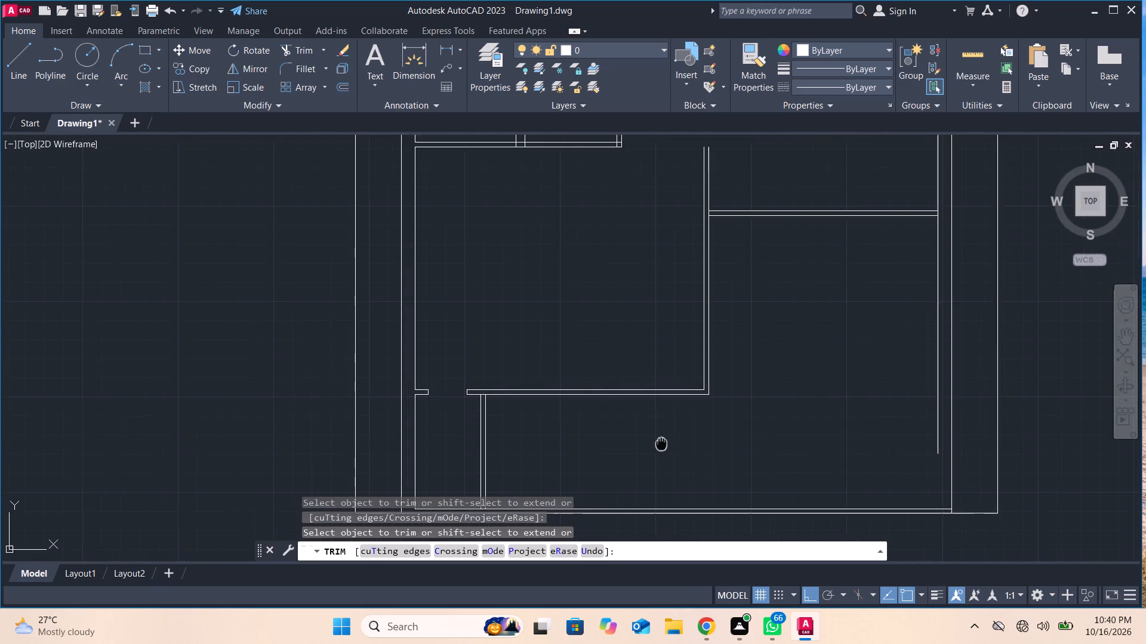
{"action": "middle_click_drag", "start_coordinate": [648, 444], "coordinate": [586, 439]}
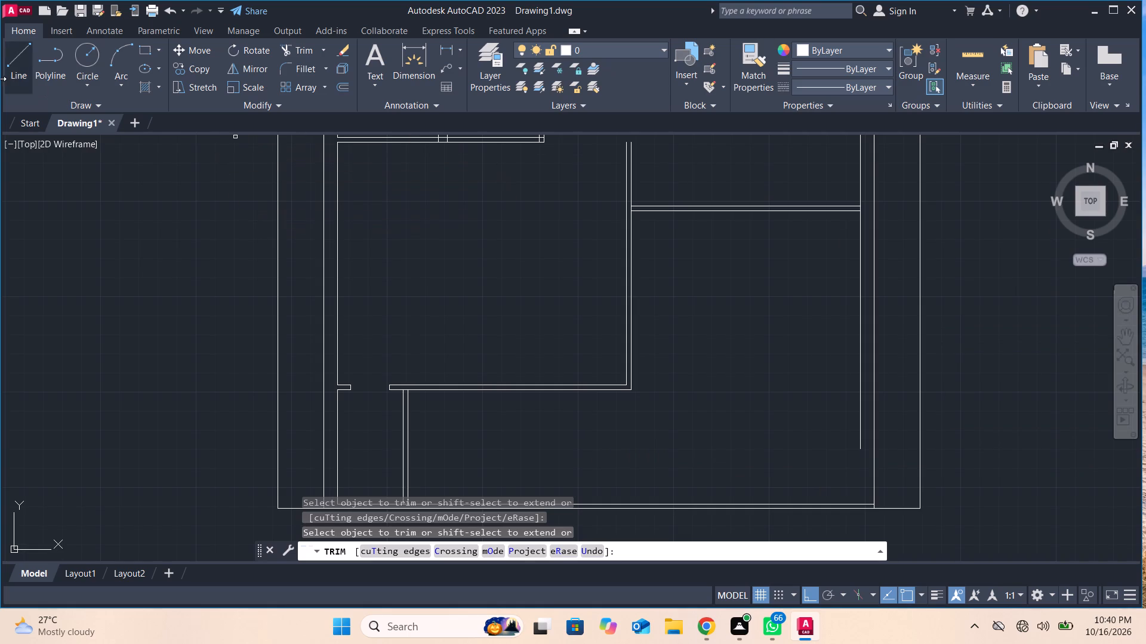
{"action": "left_click", "coordinate": [20, 74]}
{"action": "scroll", "coordinate": [599, 395], "scroll_direction": "up", "scroll_amount": 3}
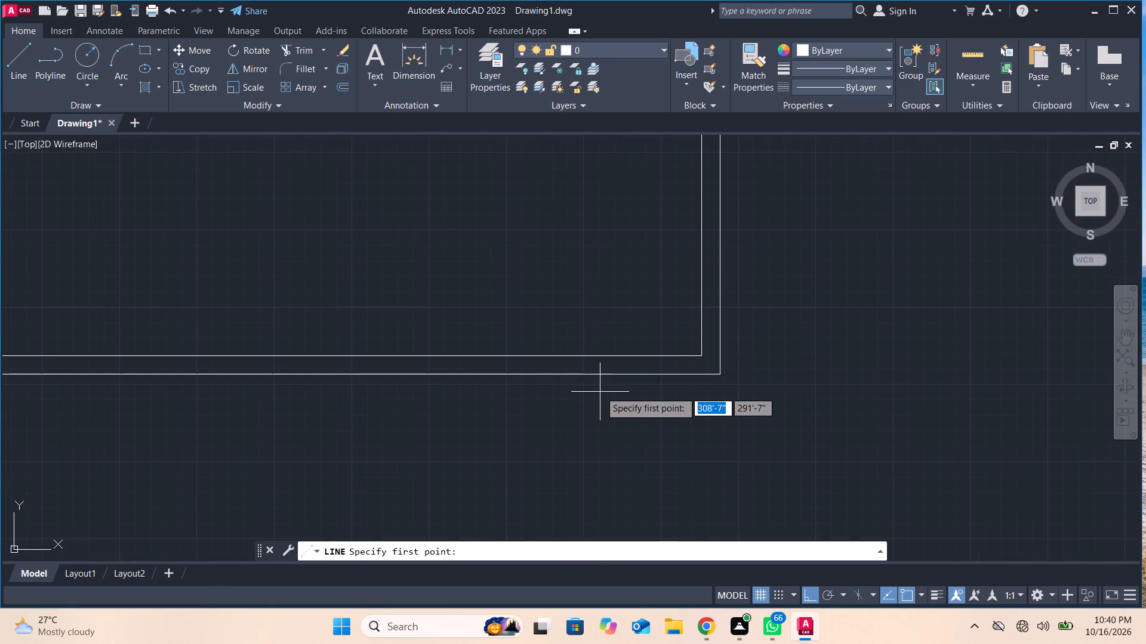
{"action": "middle_click_drag", "start_coordinate": [600, 385], "coordinate": [451, 482]}
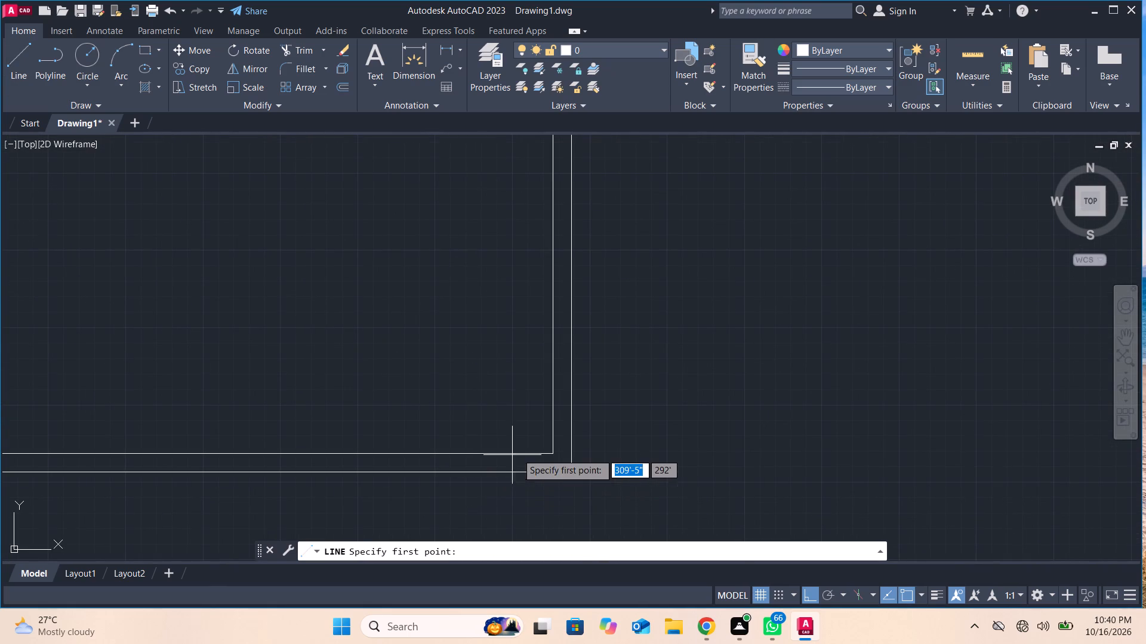
{"action": "left_click", "coordinate": [553, 419]}
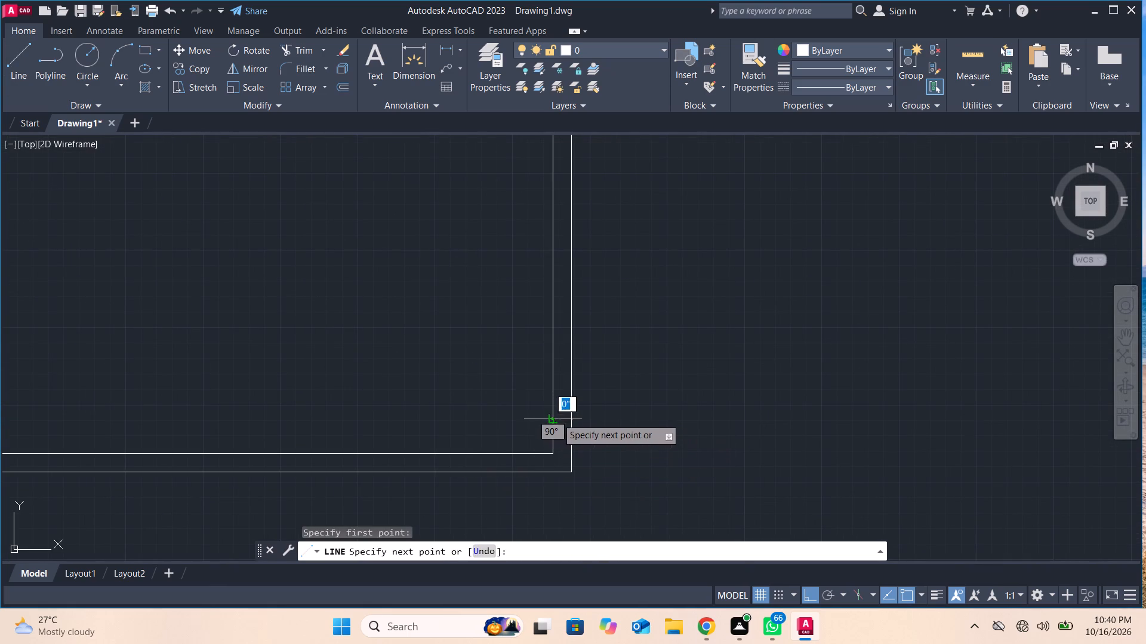
{"action": "left_click", "coordinate": [572, 417]}
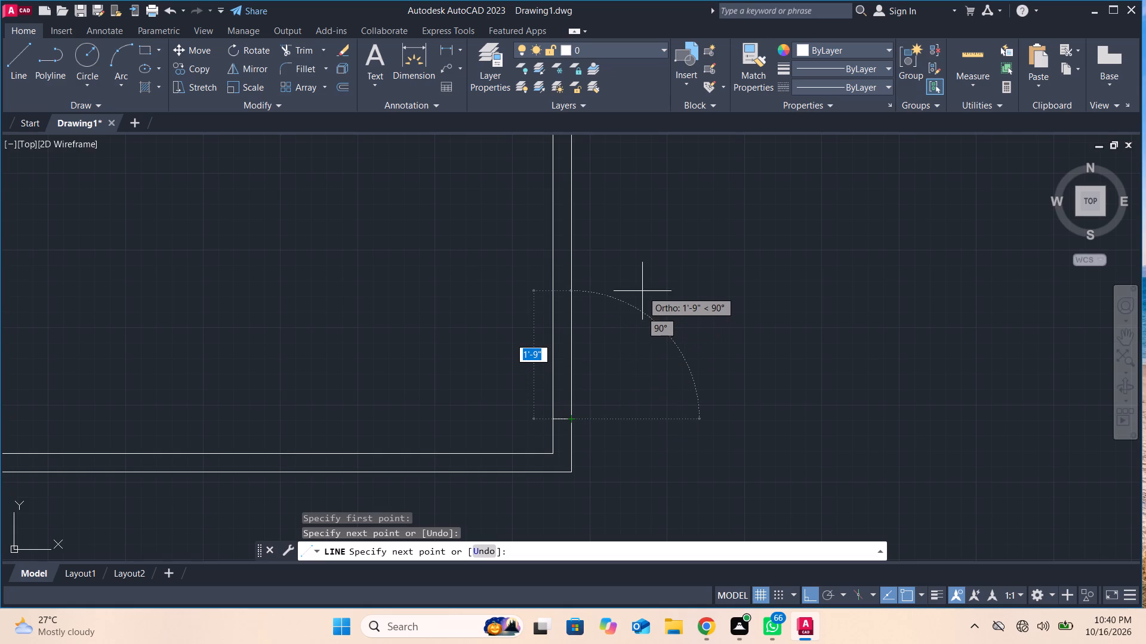
{"action": "key", "text": "Return"}
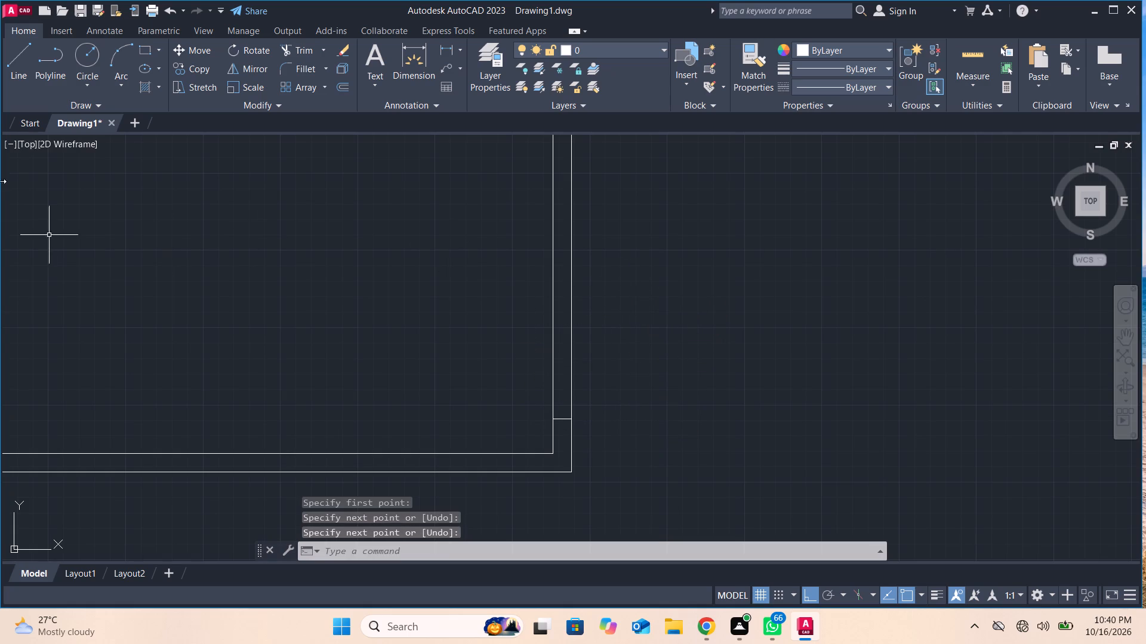
{"action": "left_click", "coordinate": [29, 73]}
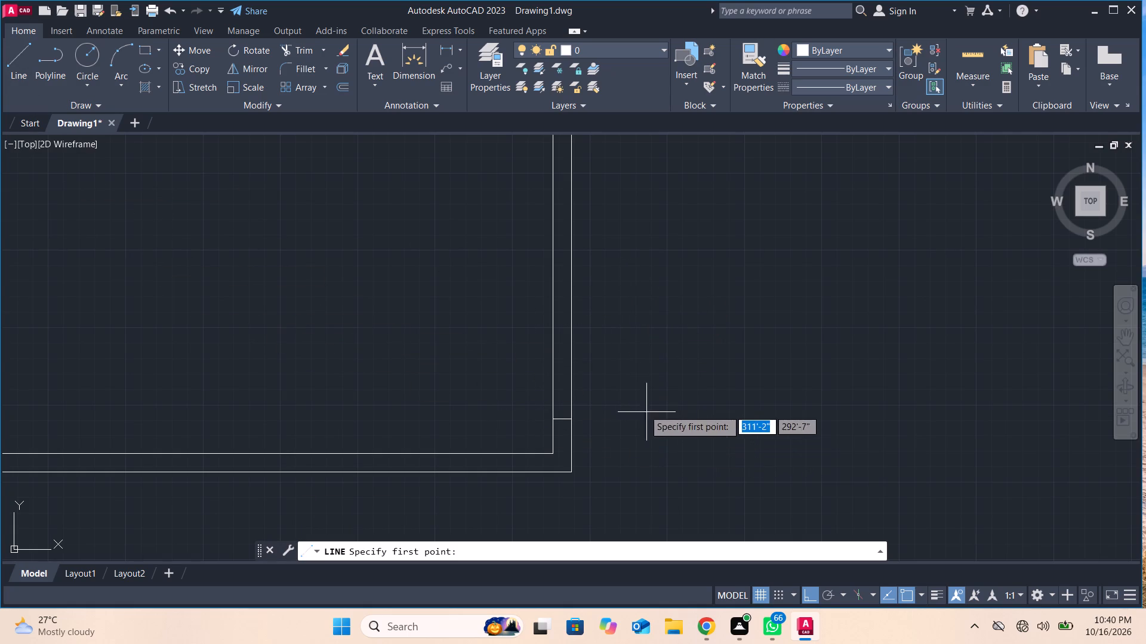
{"action": "left_click", "coordinate": [554, 260]}
{"action": "left_click", "coordinate": [574, 261]}
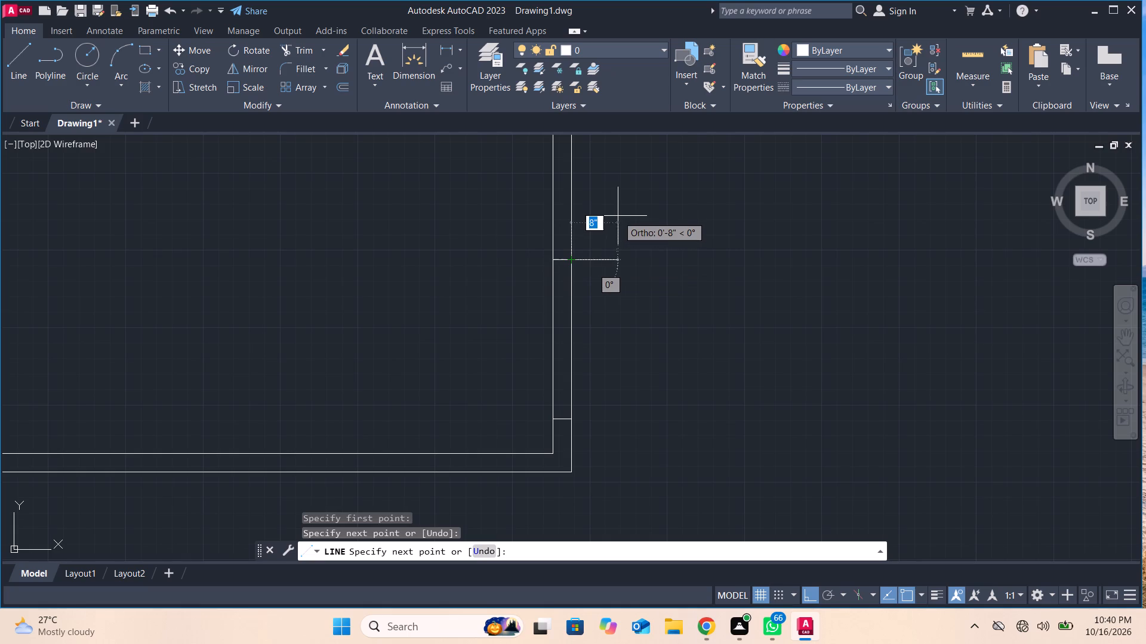
{"action": "key", "text": "Return"}
Draw two short lines across the horizontal room partition east of the passage, near the outer wall, to mark a door opening.
{"action": "scroll", "coordinate": [414, 323], "scroll_direction": "down", "scroll_amount": 1}
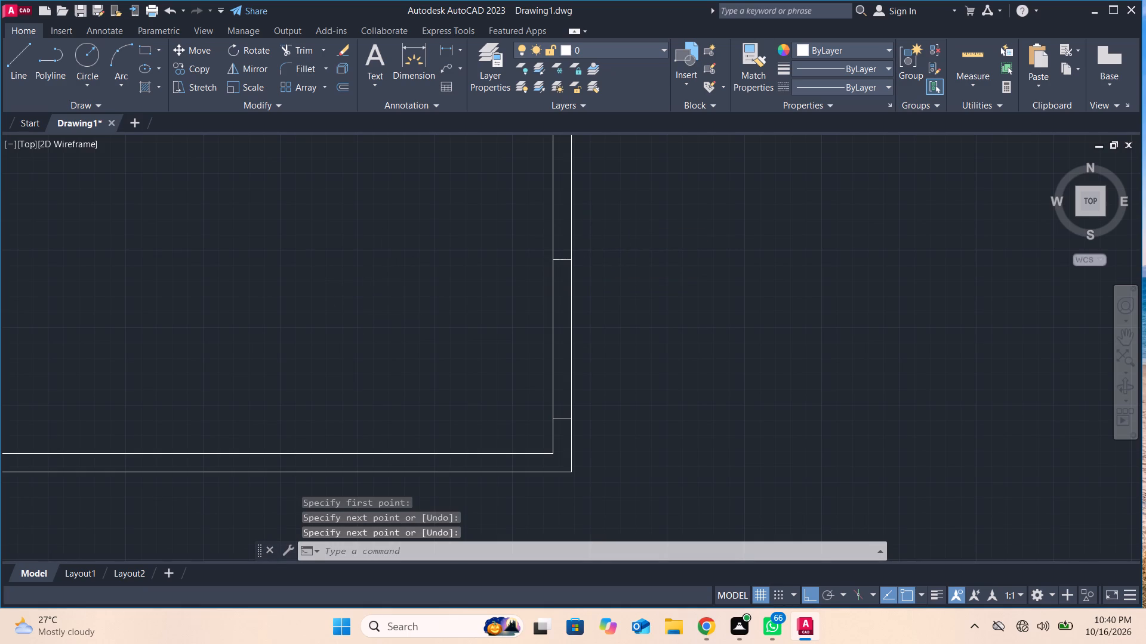
{"action": "middle_click_drag", "start_coordinate": [414, 323], "coordinate": [368, 434]}
{"action": "scroll", "coordinate": [414, 323], "scroll_direction": "down", "scroll_amount": 1}
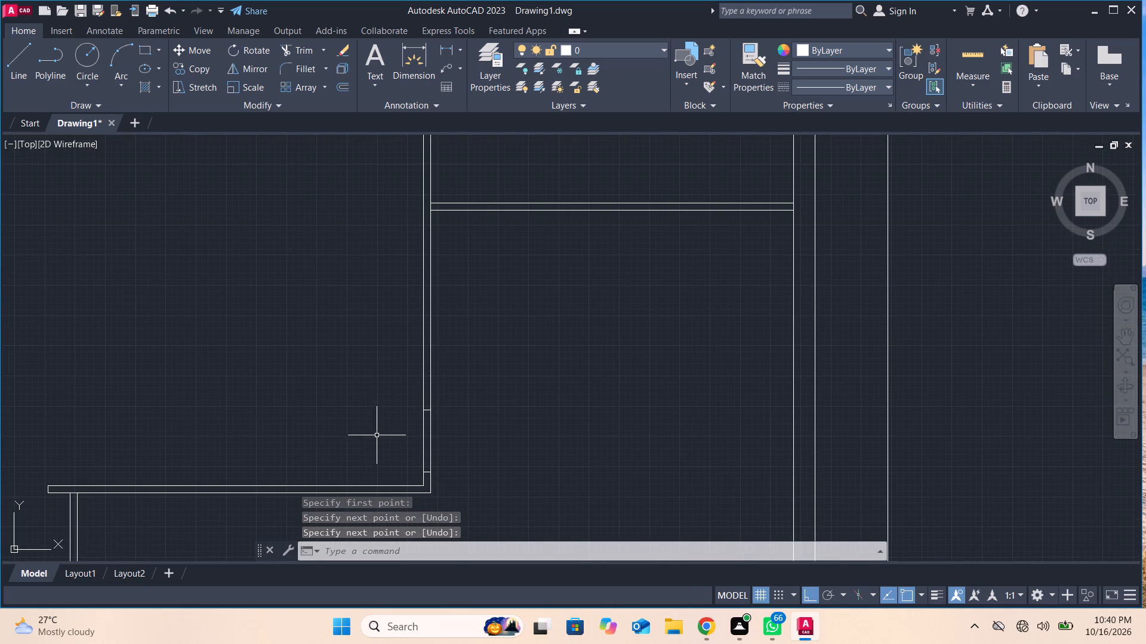
{"action": "middle_click_drag", "start_coordinate": [657, 421], "coordinate": [589, 444]}
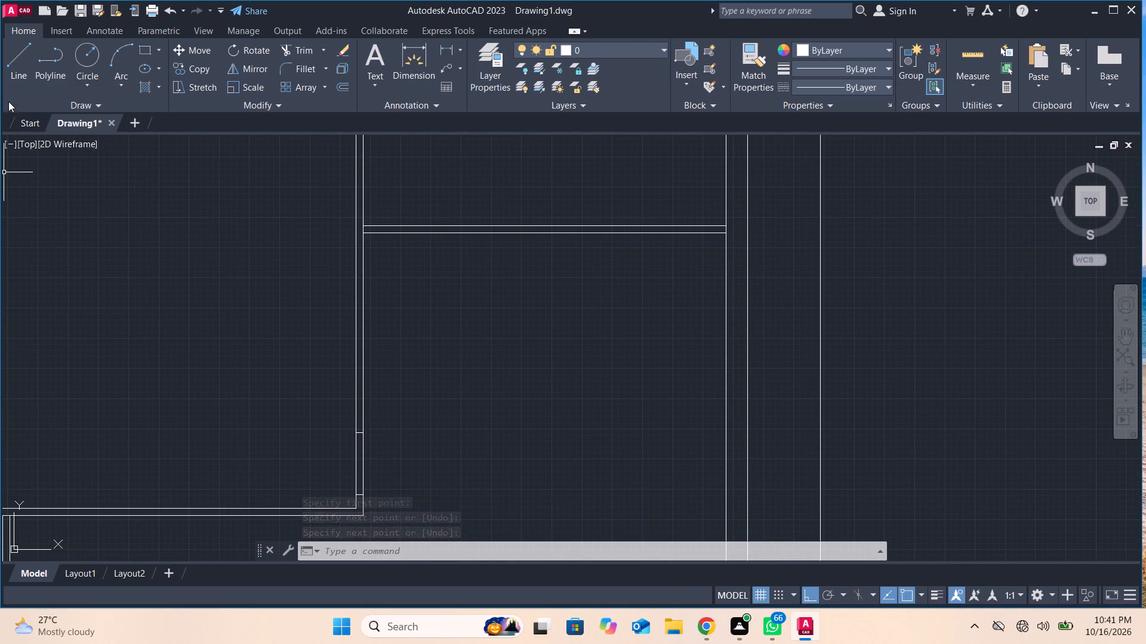
{"action": "left_click", "coordinate": [21, 67]}
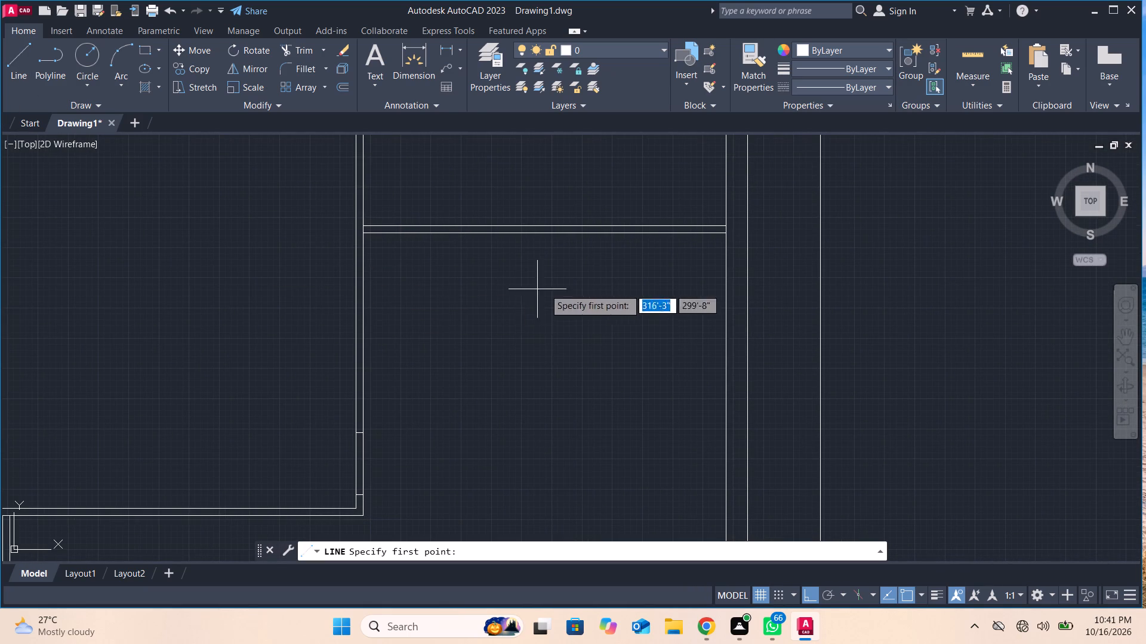
{"action": "left_click", "coordinate": [586, 225]}
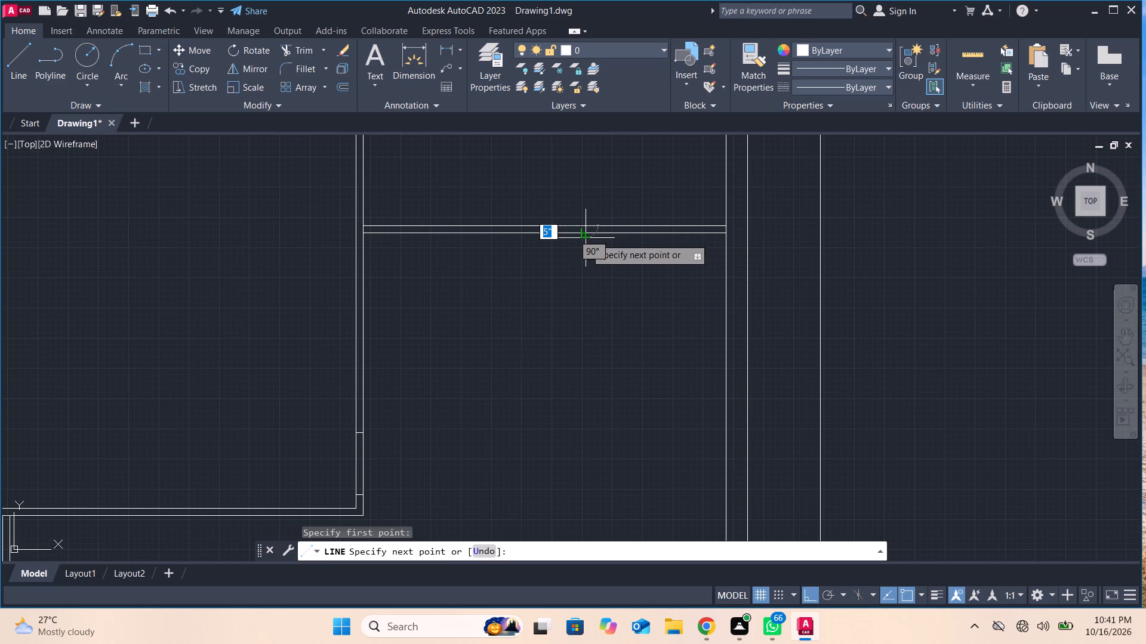
{"action": "left_click", "coordinate": [586, 237]}
{"action": "key", "text": "Return"}
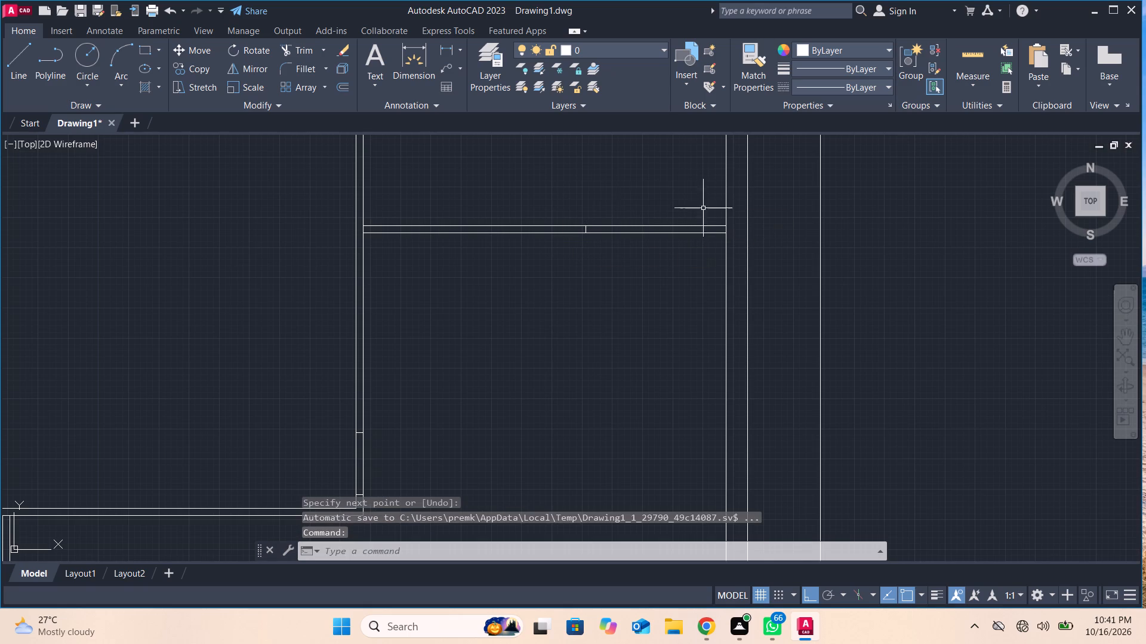
{"action": "left_click", "coordinate": [18, 76]}
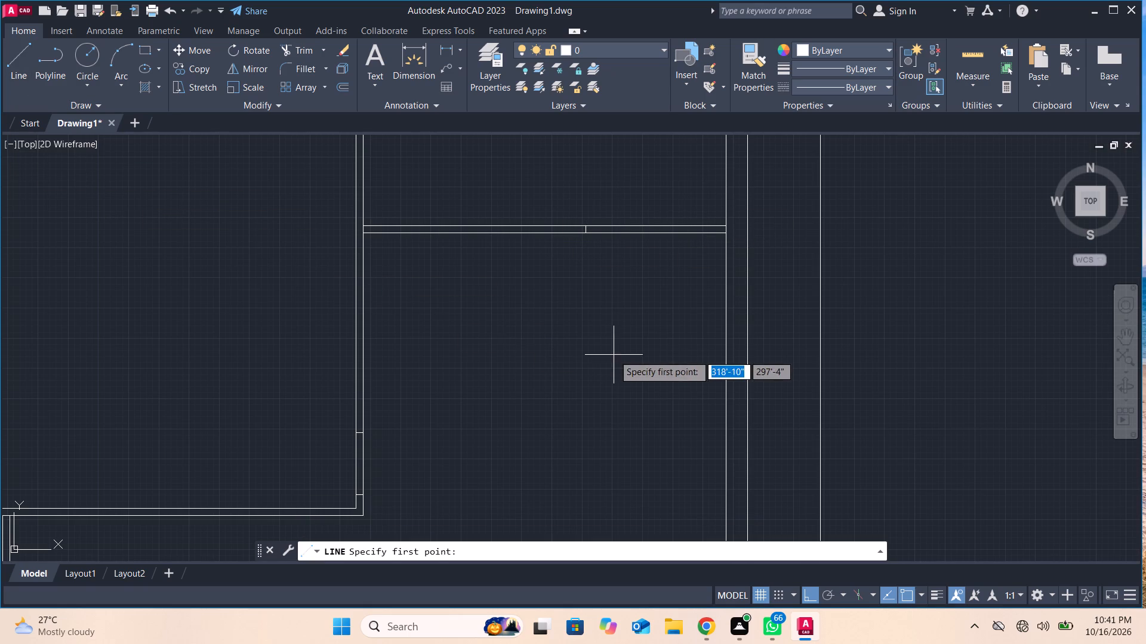
{"action": "left_click", "coordinate": [700, 226]}
{"action": "left_click", "coordinate": [694, 240]}
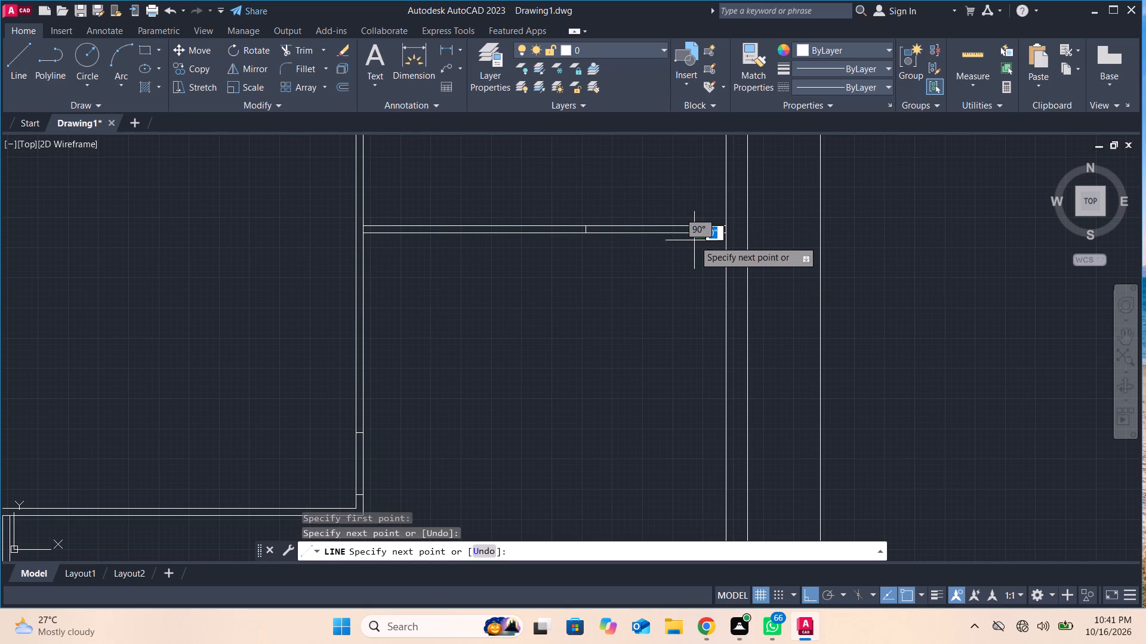
{"action": "key", "text": "Return"}
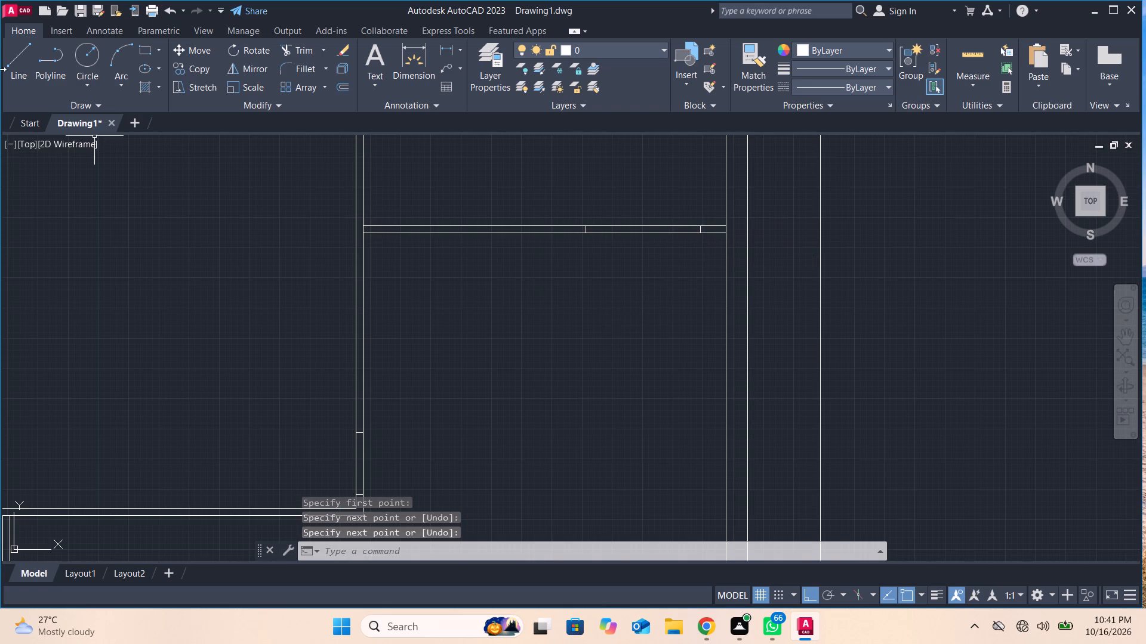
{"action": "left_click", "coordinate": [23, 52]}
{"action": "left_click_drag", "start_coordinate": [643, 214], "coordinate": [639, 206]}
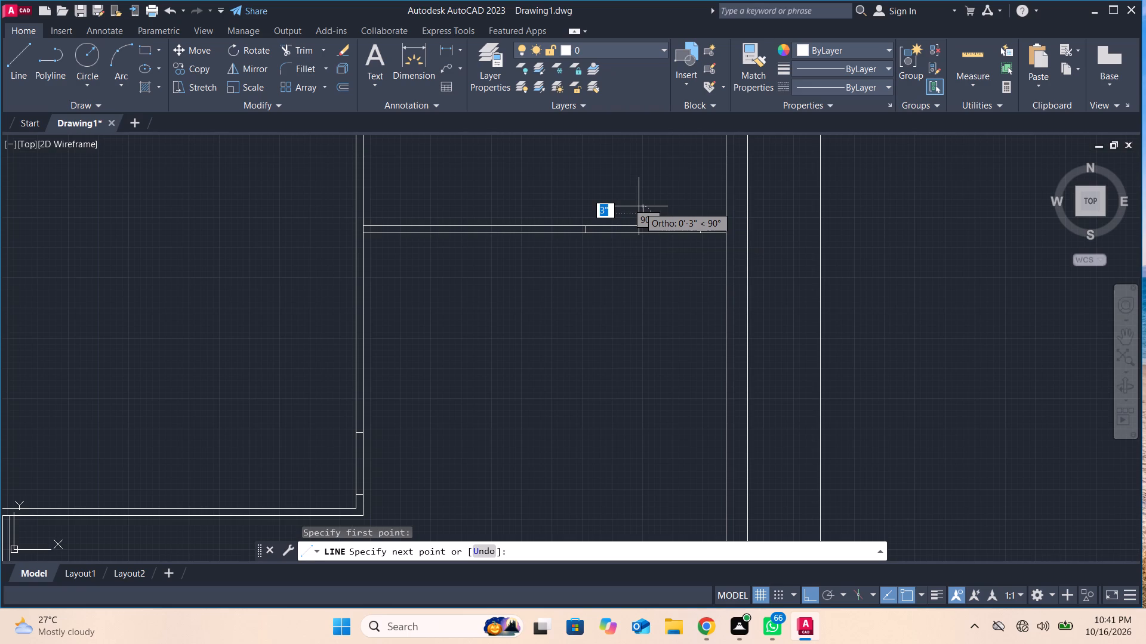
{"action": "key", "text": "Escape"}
Trim both partition lines between the two marks to cut the door opening in the horizontal partition.
{"action": "left_click", "coordinate": [298, 49]}
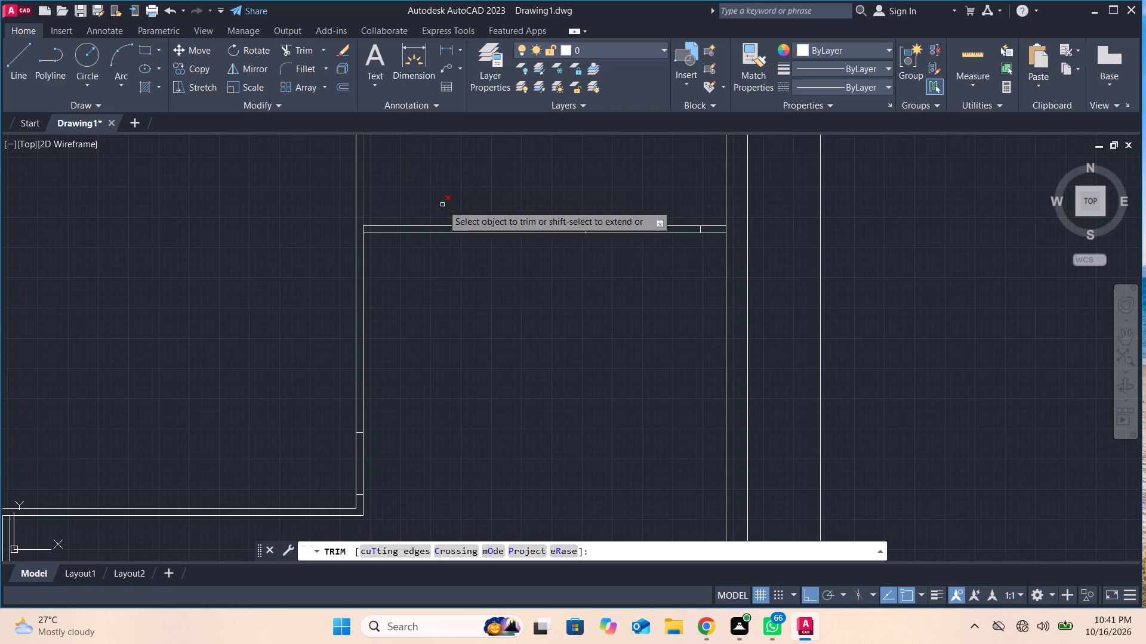
{"action": "left_click_drag", "start_coordinate": [625, 243], "coordinate": [630, 209]}
Draw a 5'-6" line up from the top end of the passage partition's passage-side line, level with the opposite partition's upper line.
{"action": "middle_click_drag", "start_coordinate": [629, 317], "coordinate": [589, 476]}
{"action": "scroll", "coordinate": [589, 476], "scroll_direction": "down", "scroll_amount": 1}
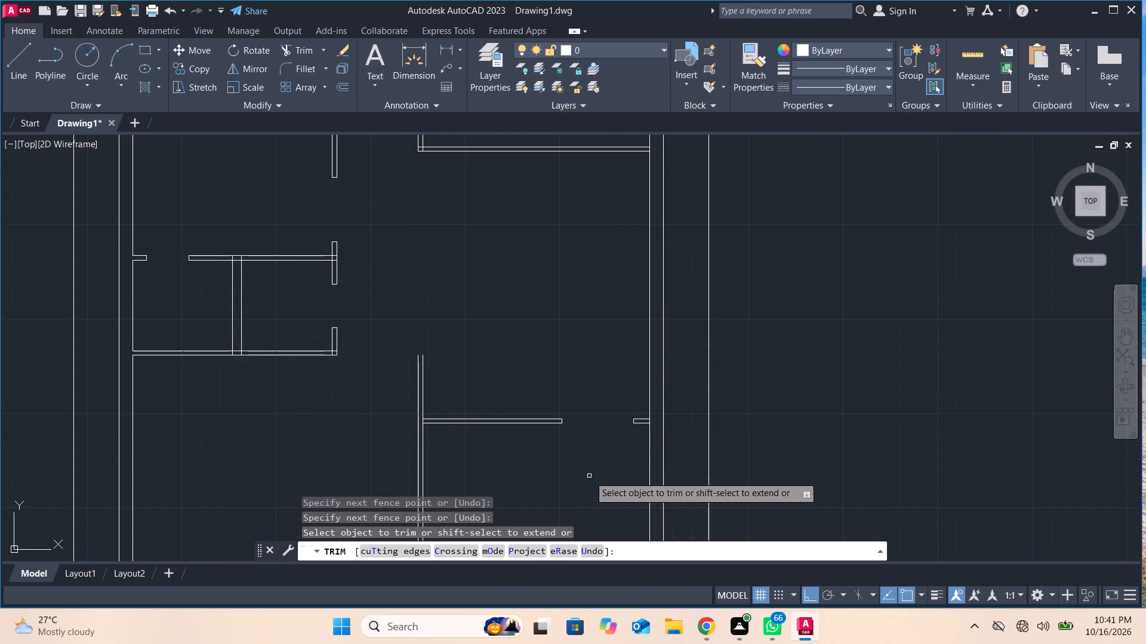
{"action": "middle_click_drag", "start_coordinate": [589, 476], "coordinate": [562, 544]}
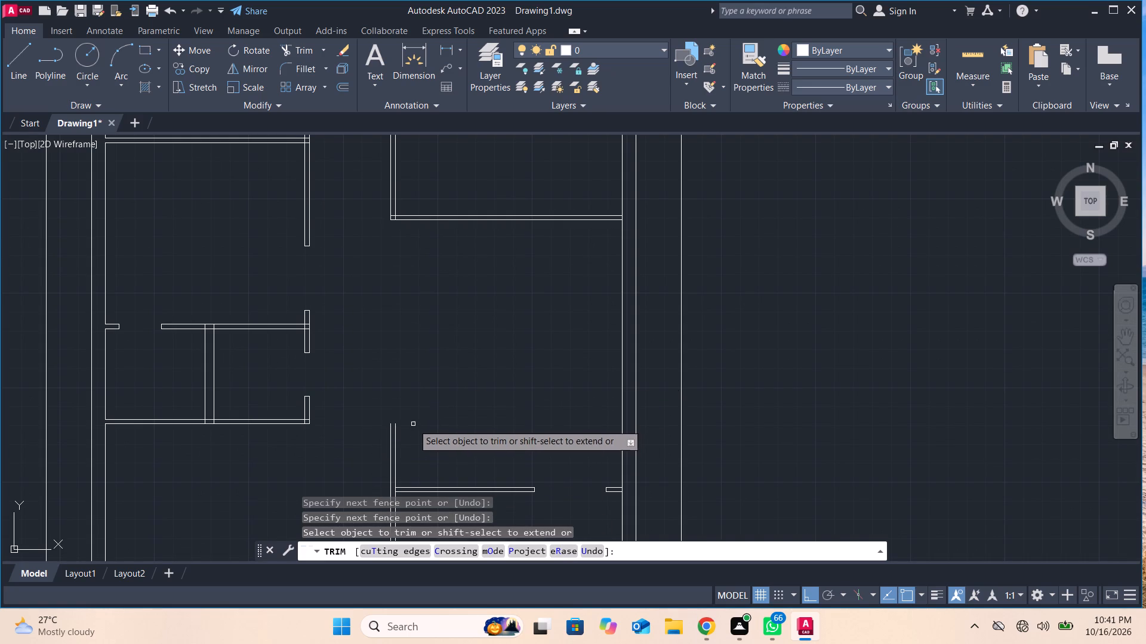
{"action": "left_click", "coordinate": [27, 71]}
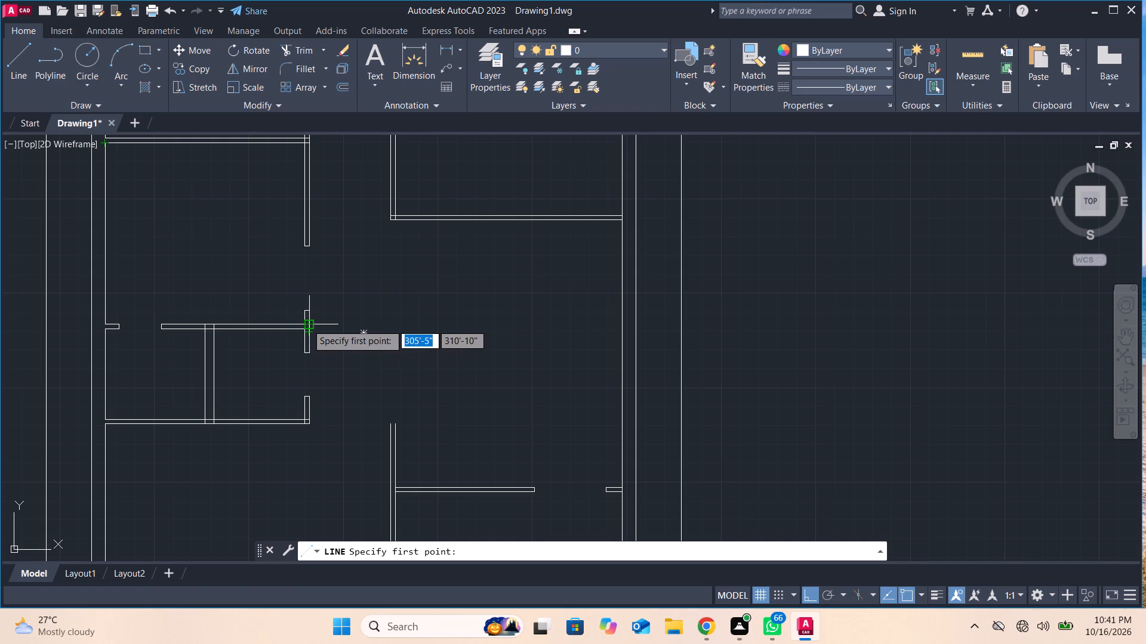
{"action": "left_click", "coordinate": [388, 426]}
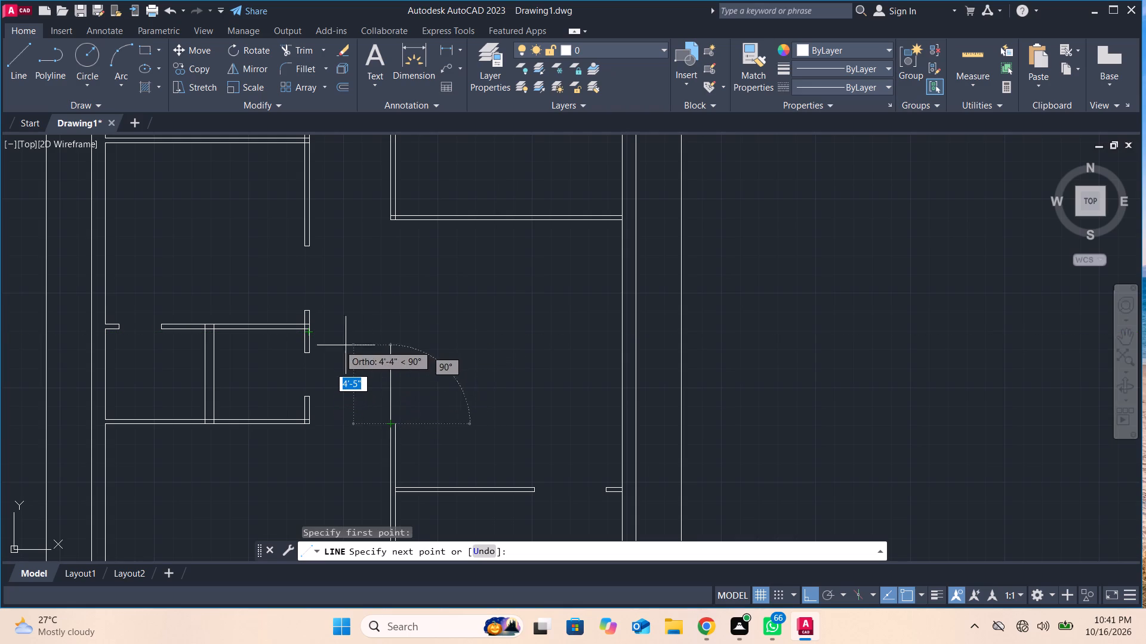
{"action": "left_click", "coordinate": [390, 325]}
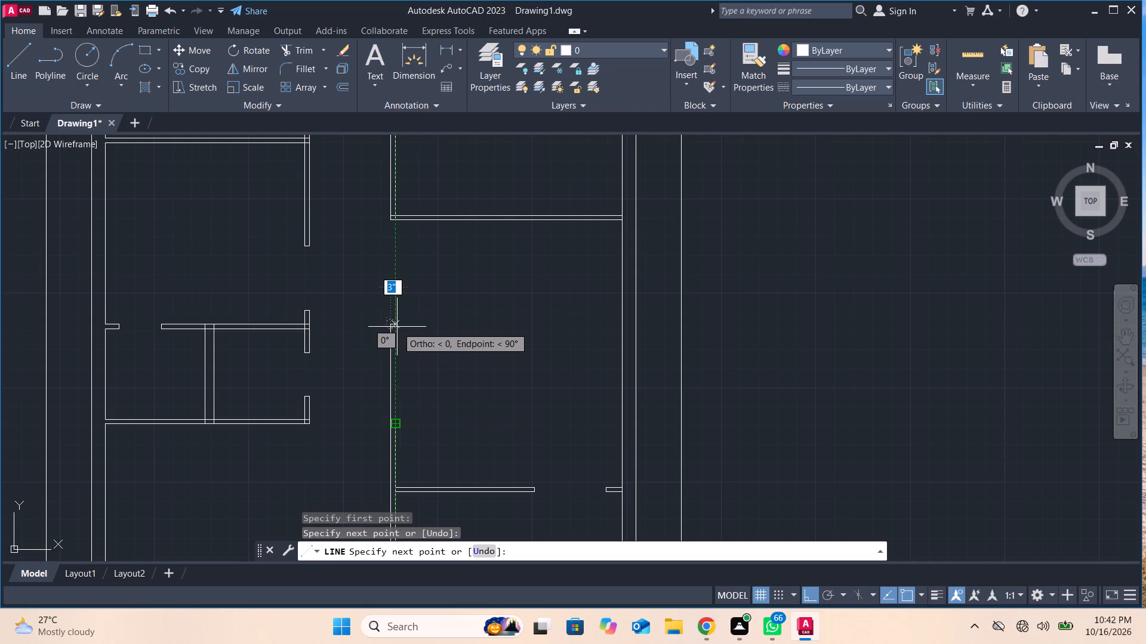
{"action": "scroll", "coordinate": [398, 327], "scroll_direction": "up", "scroll_amount": 1}
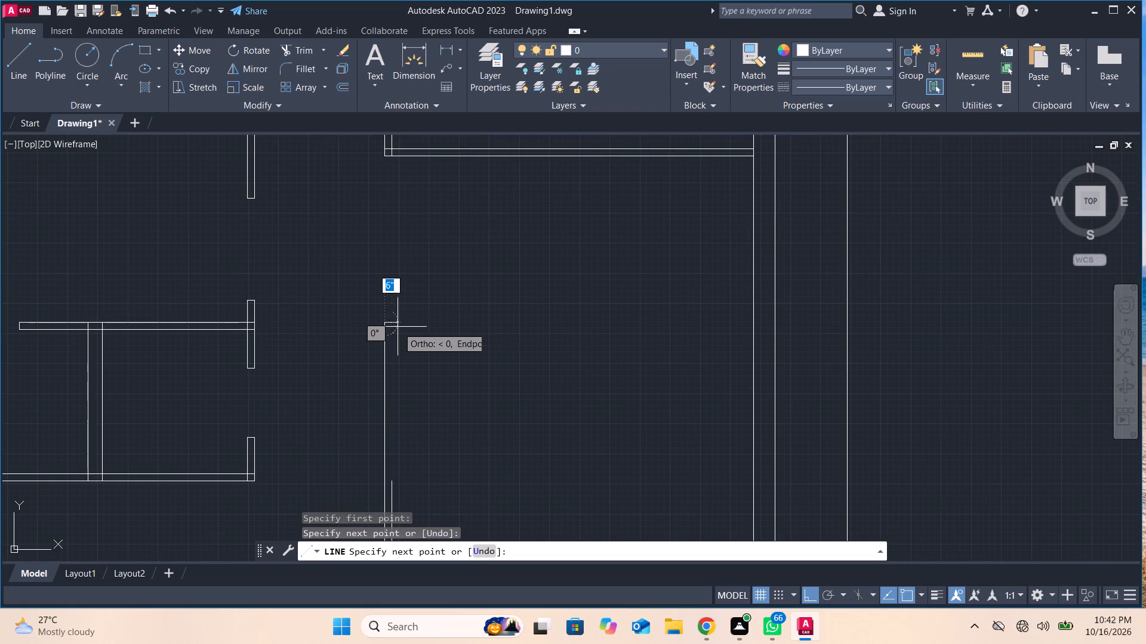
{"action": "middle_click_drag", "start_coordinate": [395, 312], "coordinate": [415, 173]}
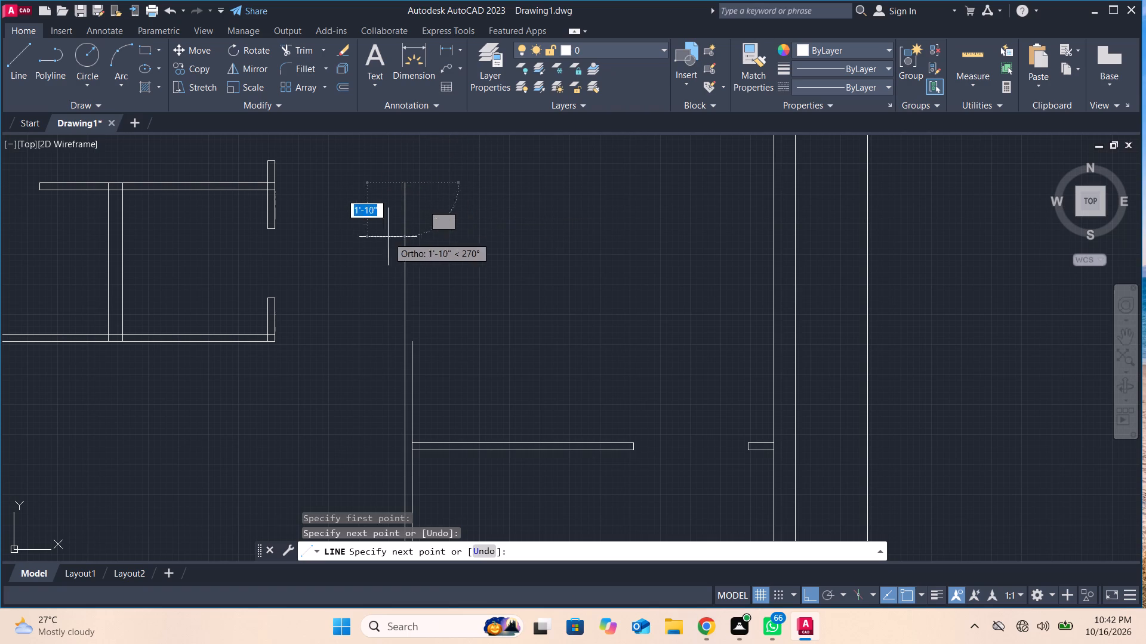
{"action": "key", "text": "Escape"}
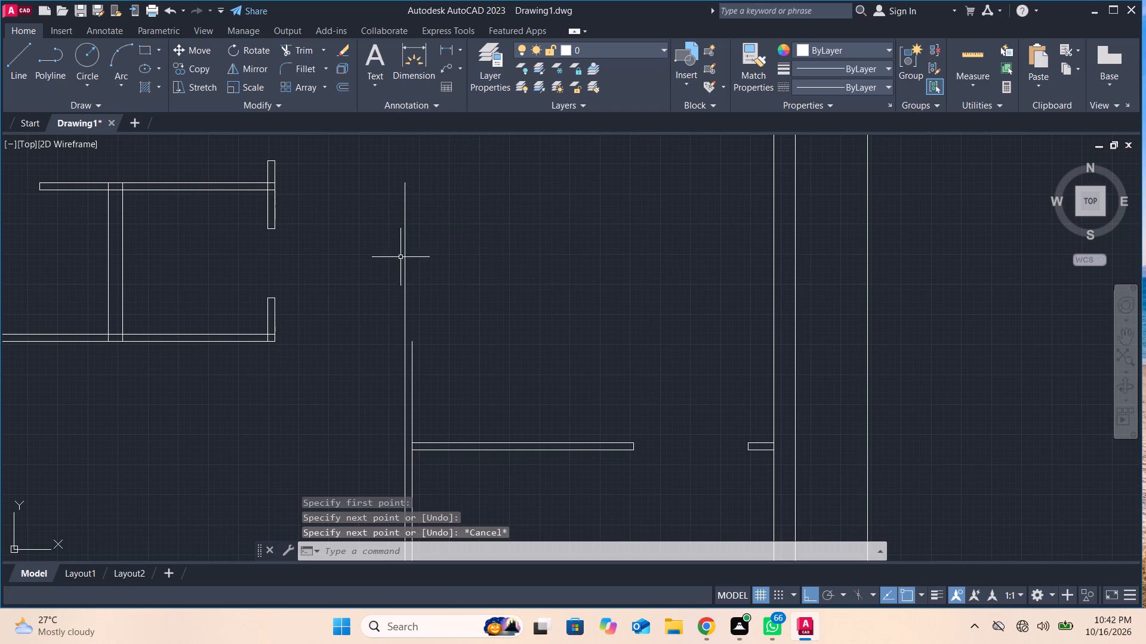
Draw the partition's room-side line 5'-6" up from its top end and close it across to the passage-side line.
{"action": "left_click", "coordinate": [25, 64]}
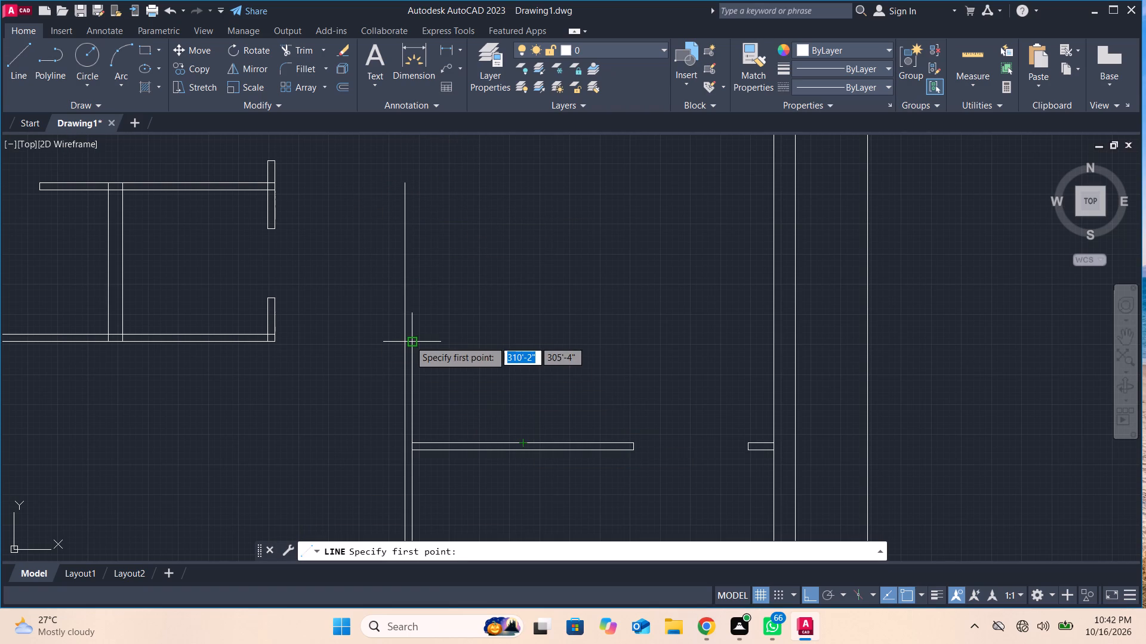
{"action": "left_click", "coordinate": [409, 340]}
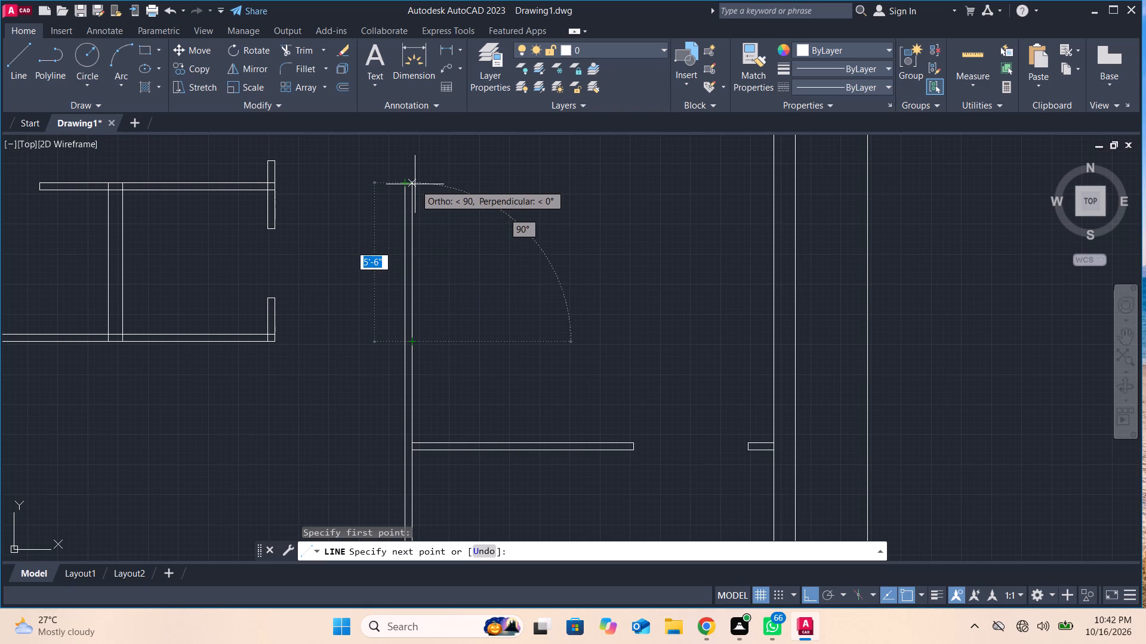
{"action": "left_click", "coordinate": [414, 182]}
{"action": "left_click", "coordinate": [407, 182]}
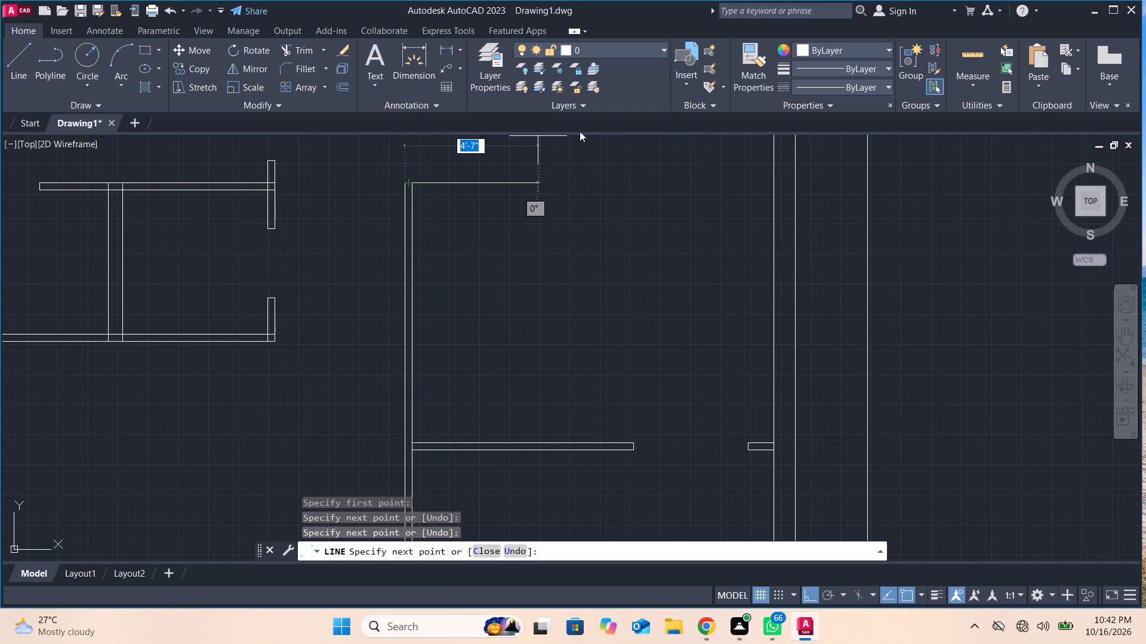
{"action": "key", "text": "Return"}
Trim the two overlapping line pieces inside the lower corner of the next room's partition, north of the extended wall.
{"action": "middle_click_drag", "start_coordinate": [490, 308], "coordinate": [518, 374]}
{"action": "scroll", "coordinate": [518, 374], "scroll_direction": "down", "scroll_amount": 1}
{"action": "middle_click_drag", "start_coordinate": [518, 374], "coordinate": [461, 259]}
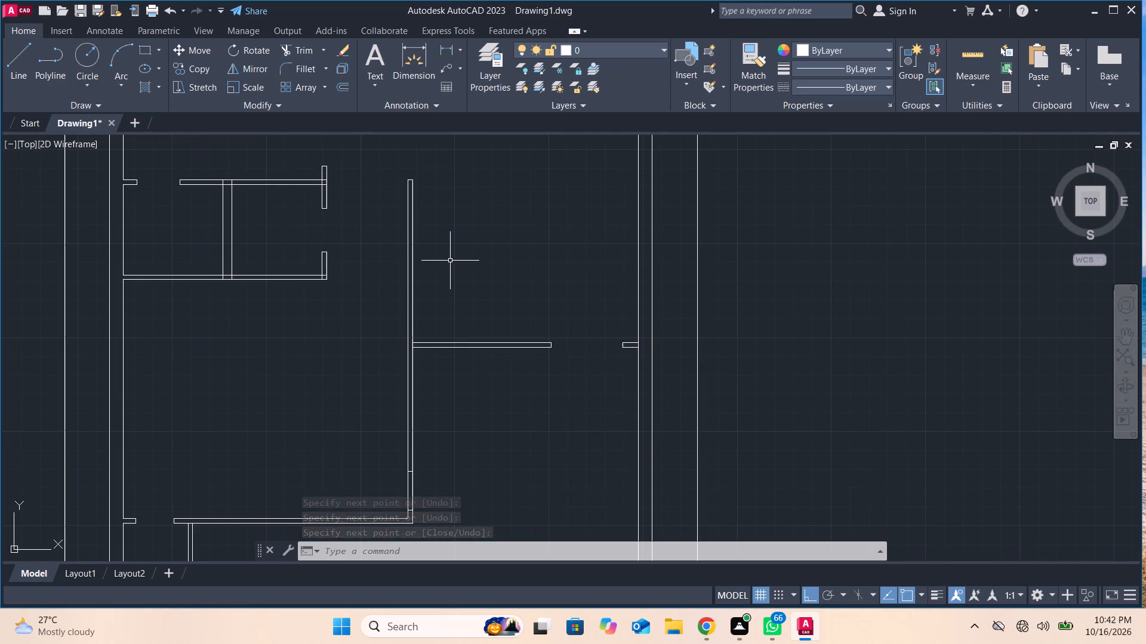
{"action": "middle_click_drag", "start_coordinate": [455, 260], "coordinate": [456, 436]}
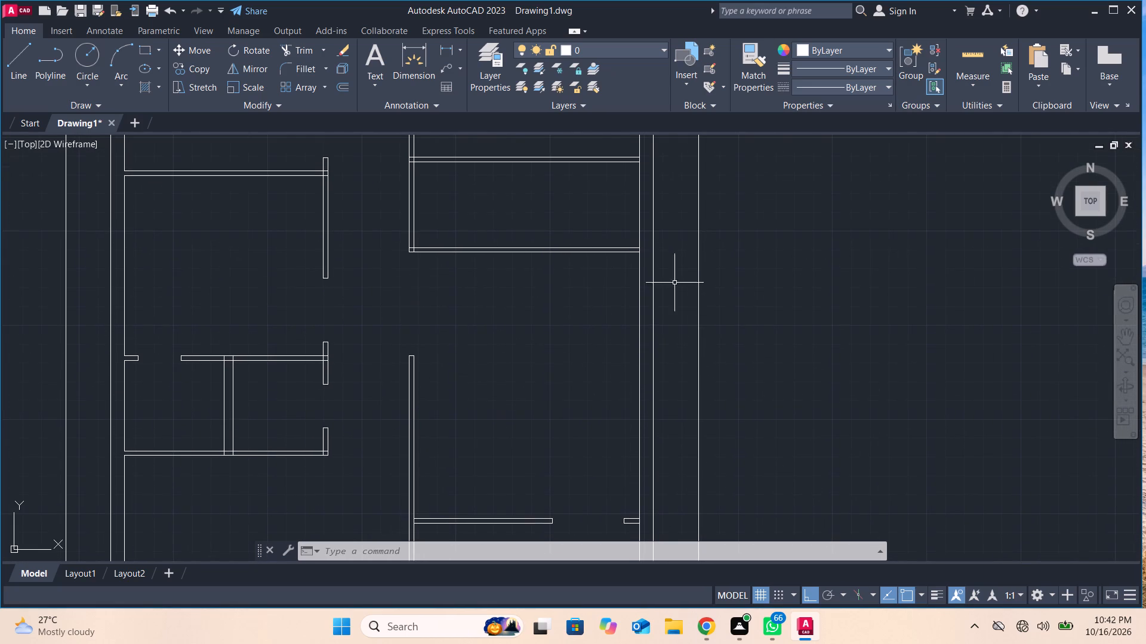
{"action": "middle_click_drag", "start_coordinate": [478, 270], "coordinate": [478, 364]}
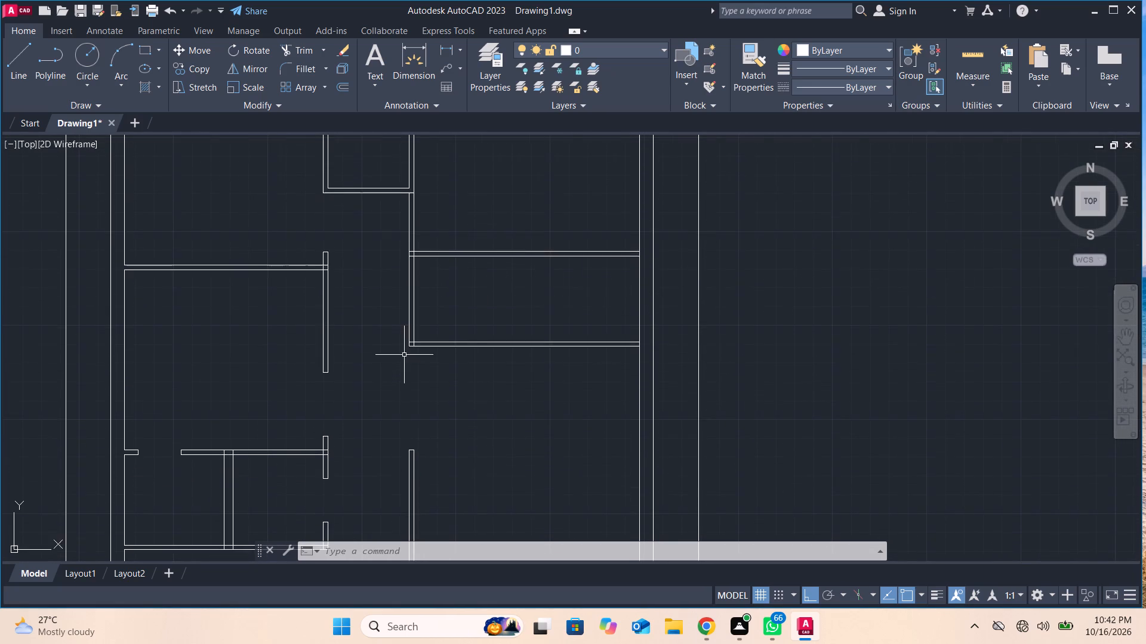
{"action": "scroll", "coordinate": [405, 354], "scroll_direction": "up", "scroll_amount": 4}
{"action": "left_click", "coordinate": [16, 55]}
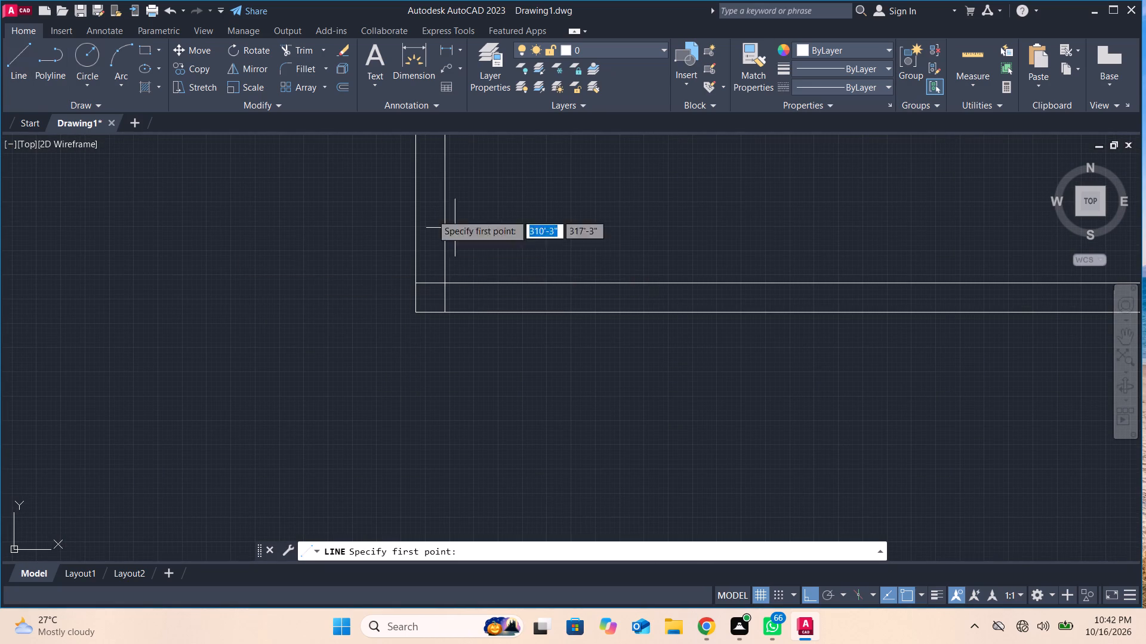
{"action": "left_click", "coordinate": [311, 57]}
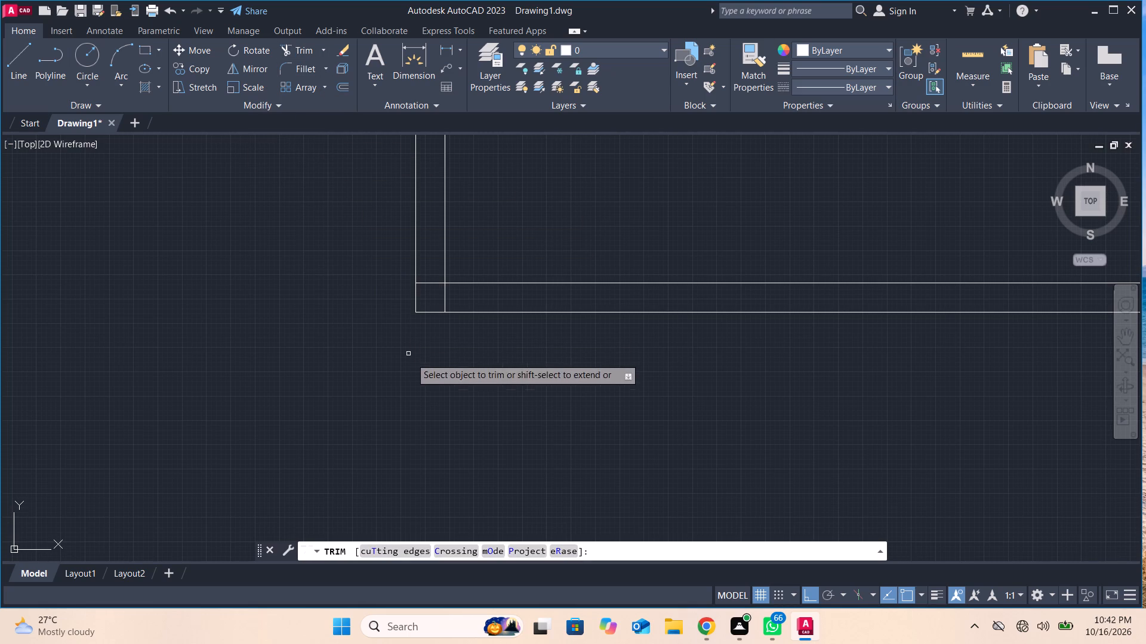
{"action": "left_click", "coordinate": [427, 284]}
{"action": "left_click", "coordinate": [443, 296]}
Draw a short line across that room's vertical passage partition, just above the cleaned corner, to mark a door opening's lower edge.
{"action": "middle_click_drag", "start_coordinate": [559, 305], "coordinate": [372, 342]}
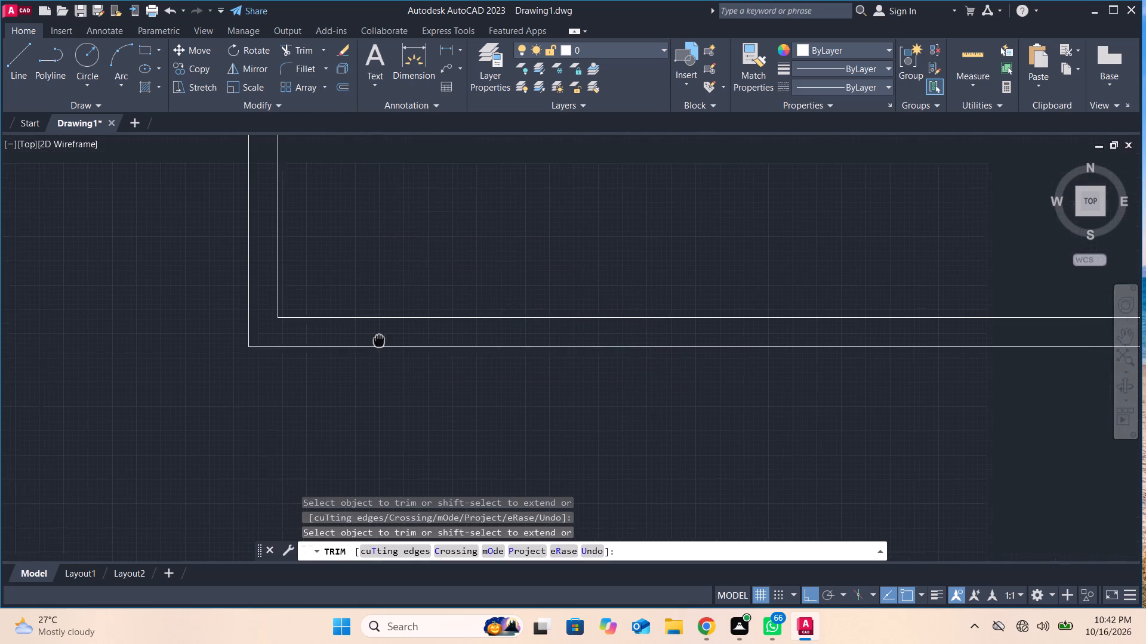
{"action": "scroll", "coordinate": [610, 395], "scroll_direction": "down", "scroll_amount": 2}
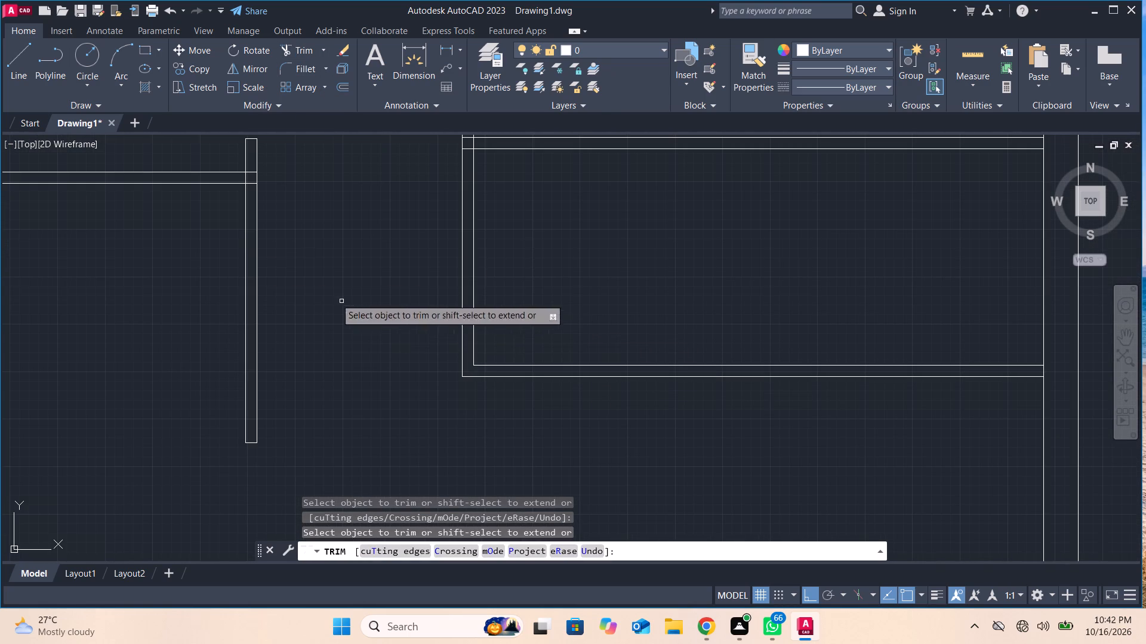
{"action": "left_click", "coordinate": [13, 52]}
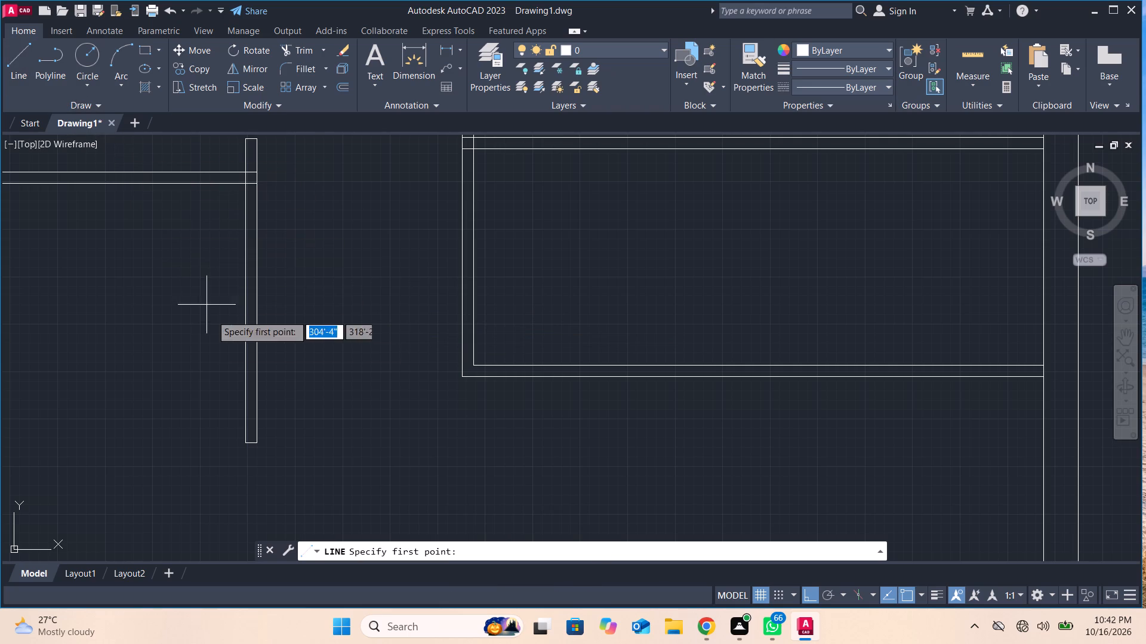
{"action": "middle_click_drag", "start_coordinate": [242, 342], "coordinate": [244, 419]}
{"action": "scroll", "coordinate": [348, 465], "scroll_direction": "up", "scroll_amount": 2}
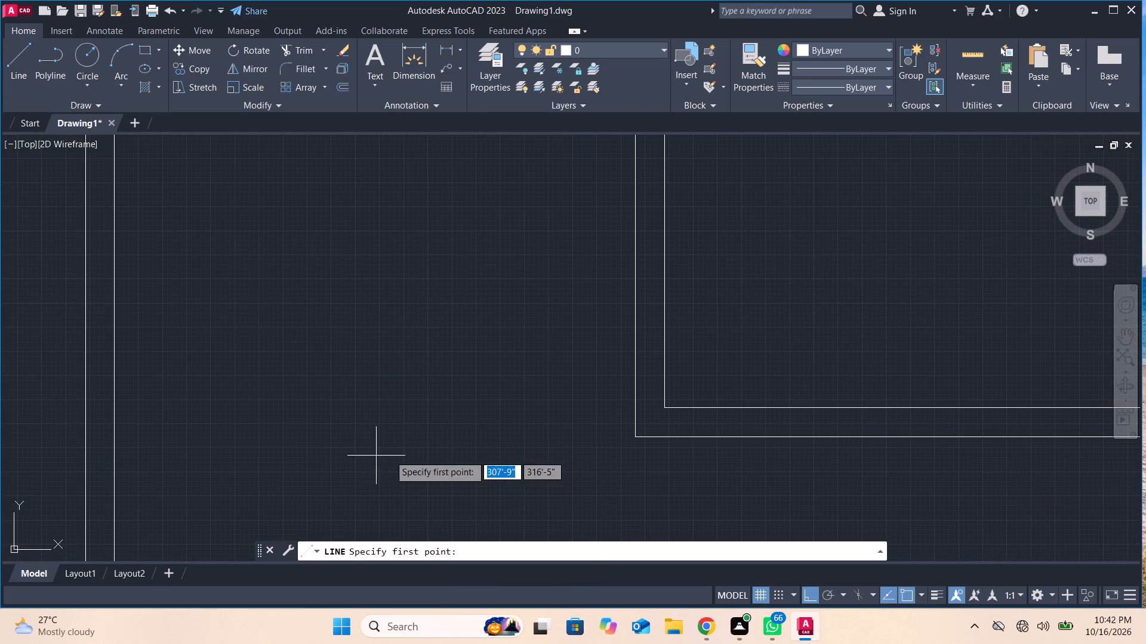
{"action": "middle_click_drag", "start_coordinate": [417, 451], "coordinate": [292, 465]}
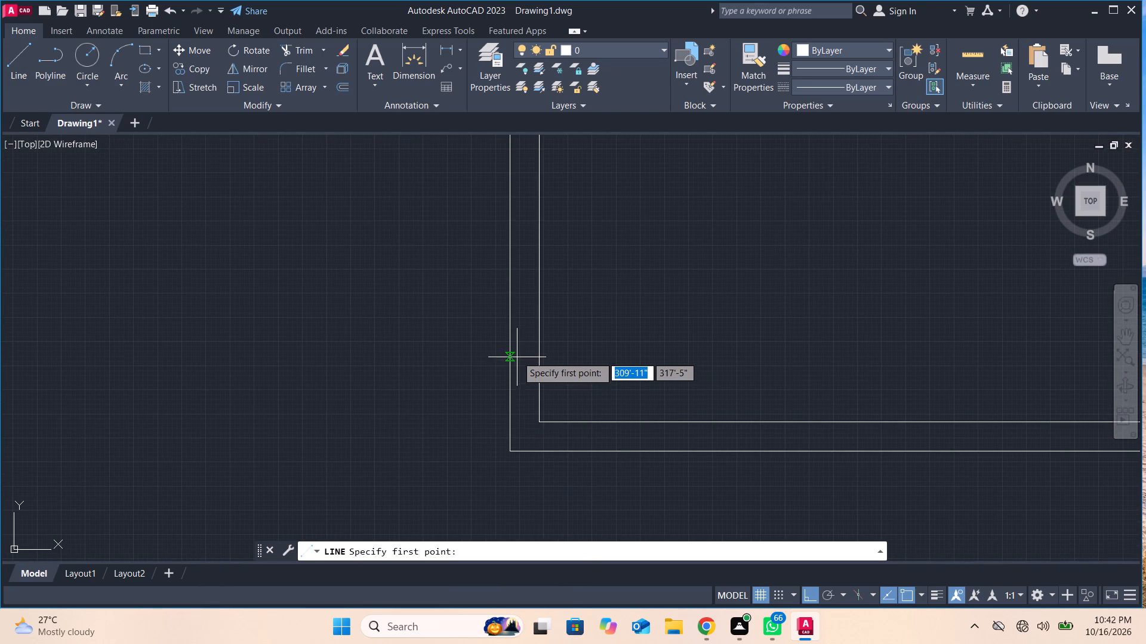
{"action": "left_click", "coordinate": [510, 342]}
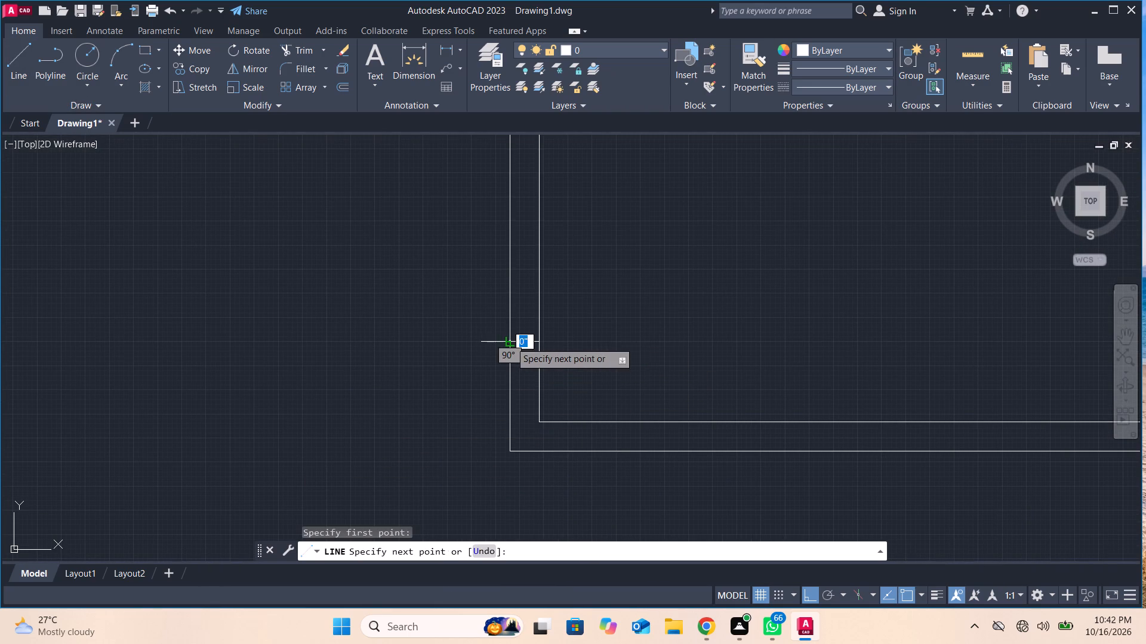
{"action": "left_click", "coordinate": [538, 344]}
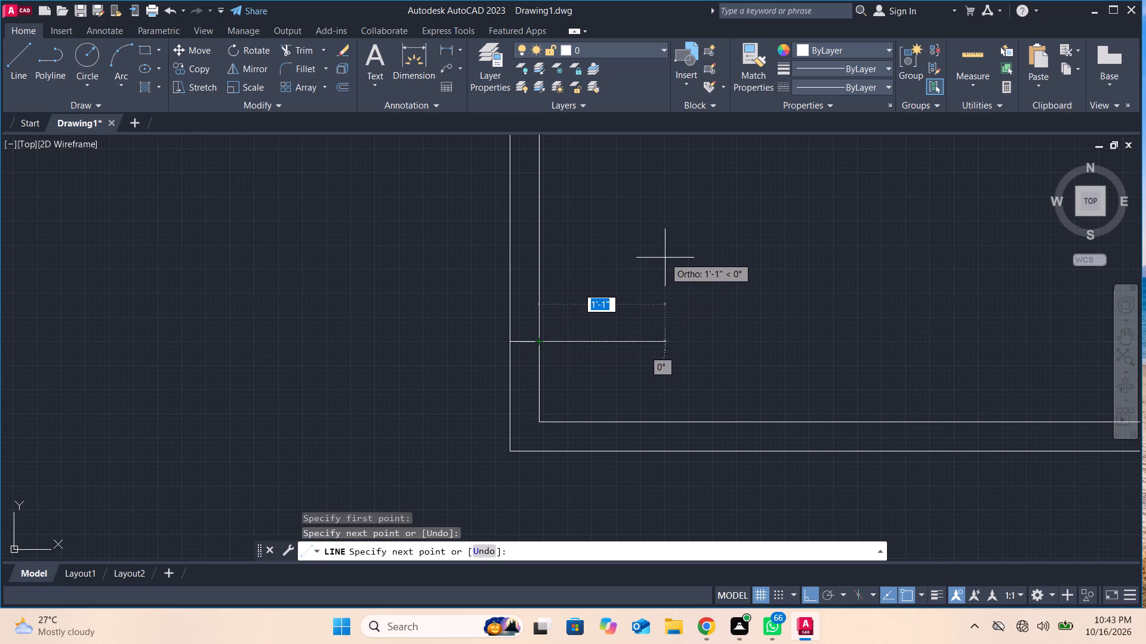
{"action": "key", "text": "Return"}
{"action": "scroll", "coordinate": [646, 315], "scroll_direction": "down", "scroll_amount": 1}
{"action": "middle_click_drag", "start_coordinate": [646, 315], "coordinate": [600, 469]}
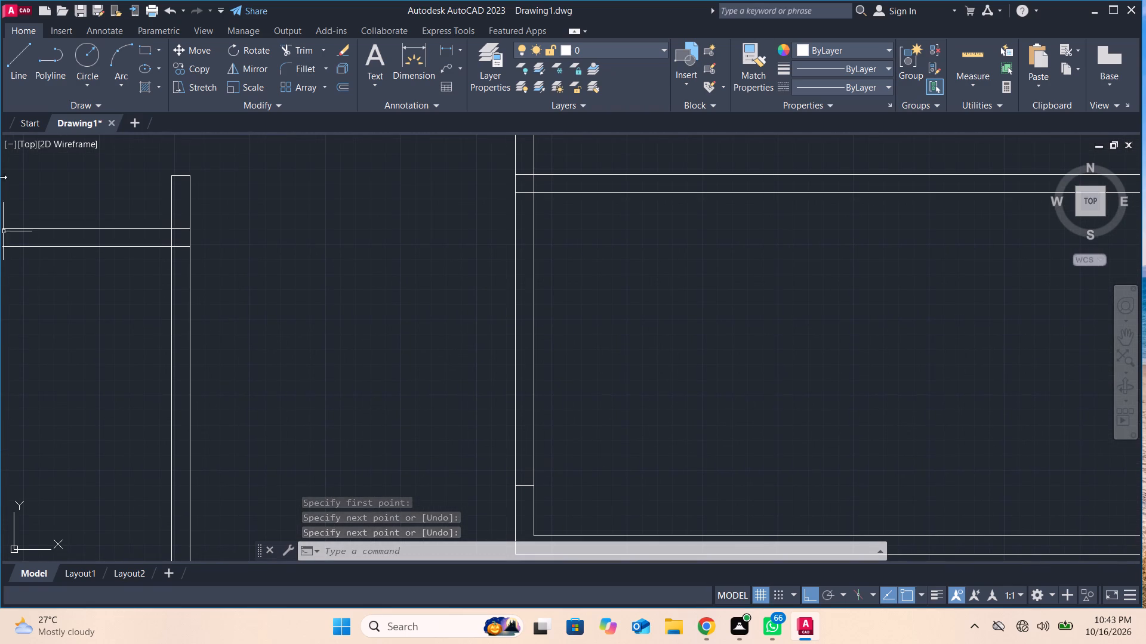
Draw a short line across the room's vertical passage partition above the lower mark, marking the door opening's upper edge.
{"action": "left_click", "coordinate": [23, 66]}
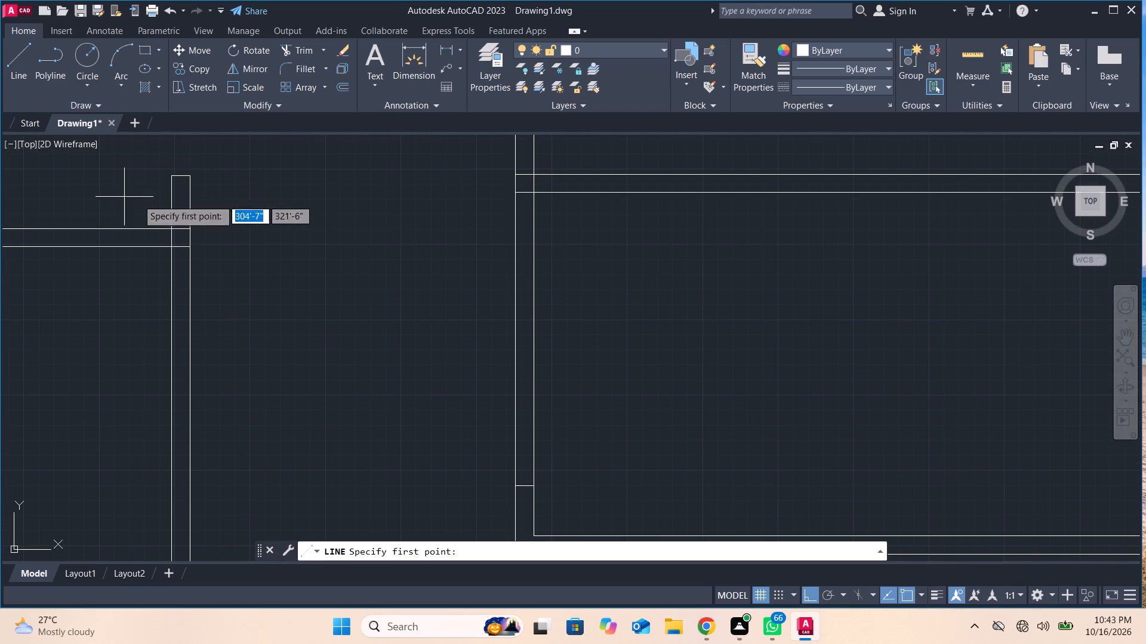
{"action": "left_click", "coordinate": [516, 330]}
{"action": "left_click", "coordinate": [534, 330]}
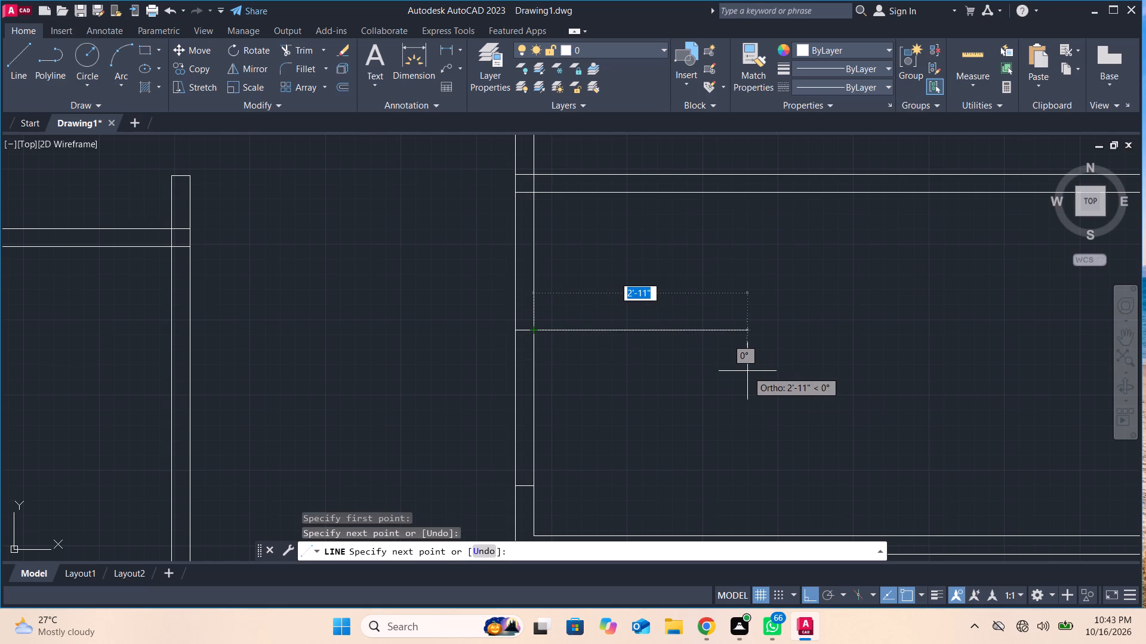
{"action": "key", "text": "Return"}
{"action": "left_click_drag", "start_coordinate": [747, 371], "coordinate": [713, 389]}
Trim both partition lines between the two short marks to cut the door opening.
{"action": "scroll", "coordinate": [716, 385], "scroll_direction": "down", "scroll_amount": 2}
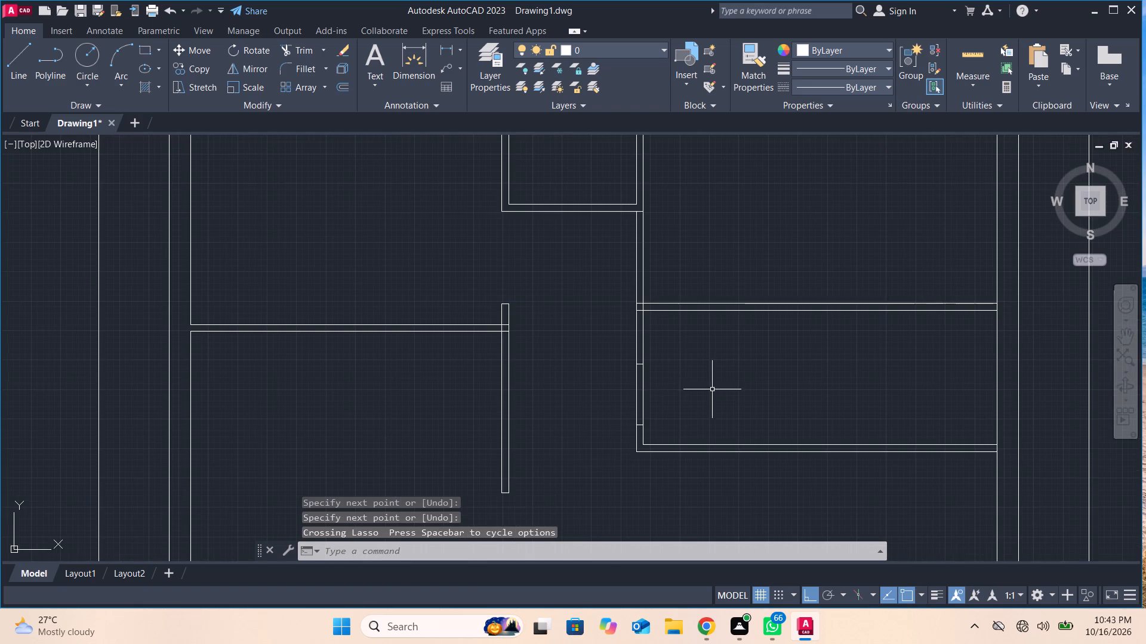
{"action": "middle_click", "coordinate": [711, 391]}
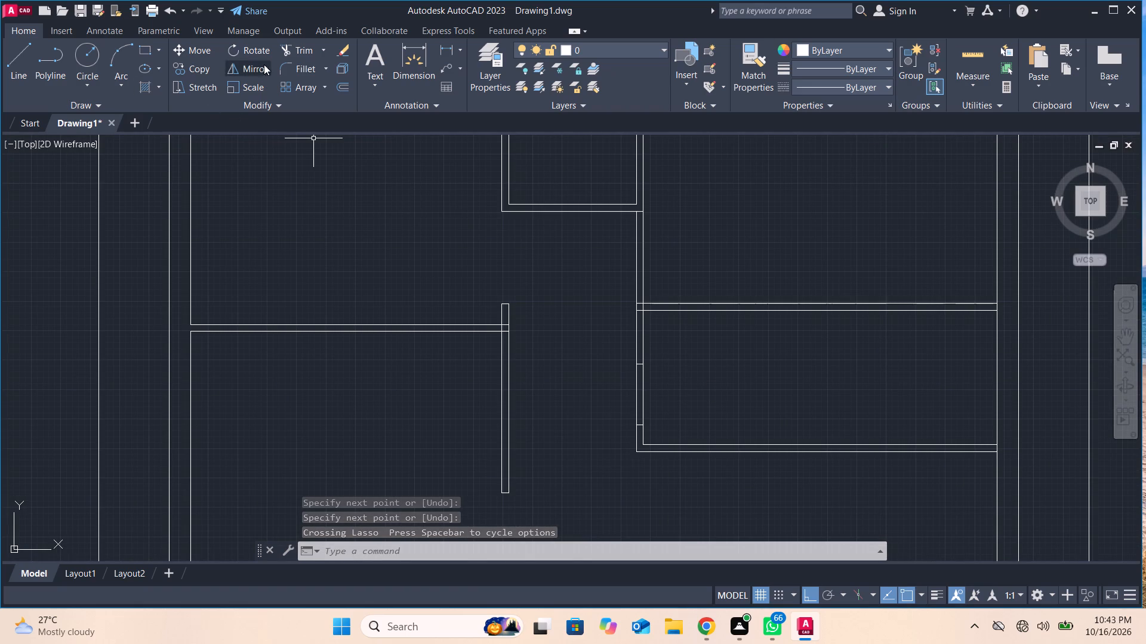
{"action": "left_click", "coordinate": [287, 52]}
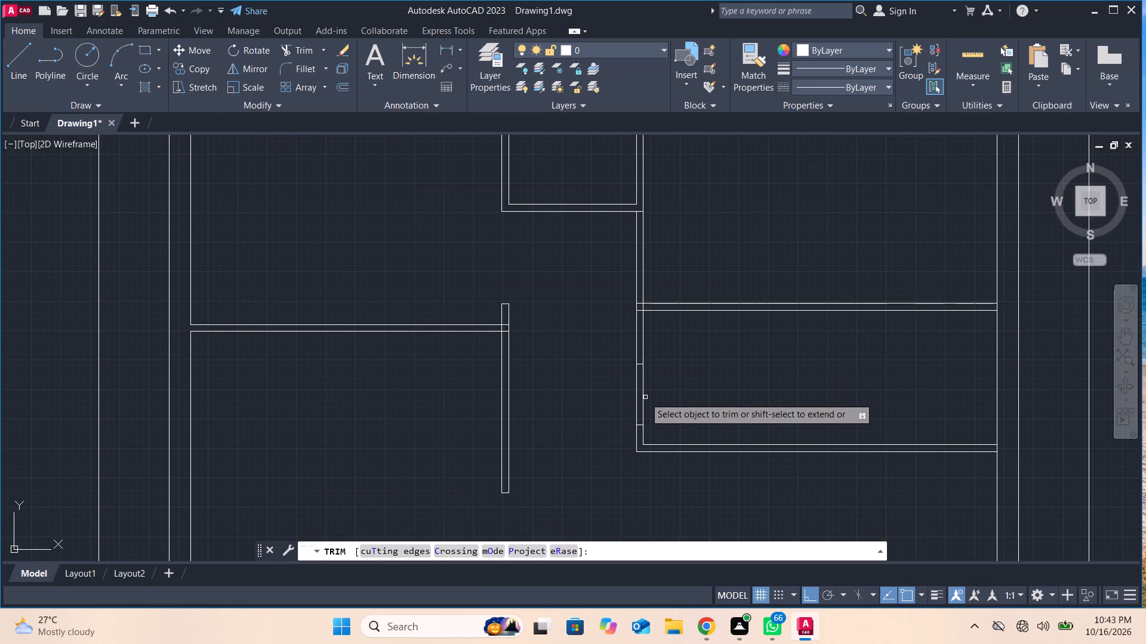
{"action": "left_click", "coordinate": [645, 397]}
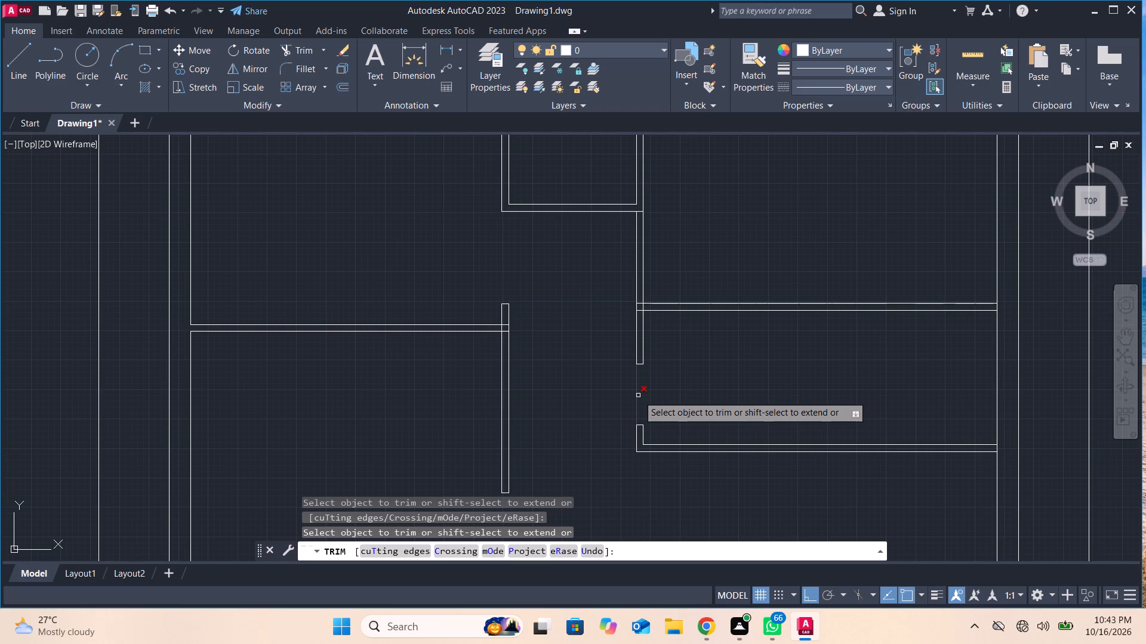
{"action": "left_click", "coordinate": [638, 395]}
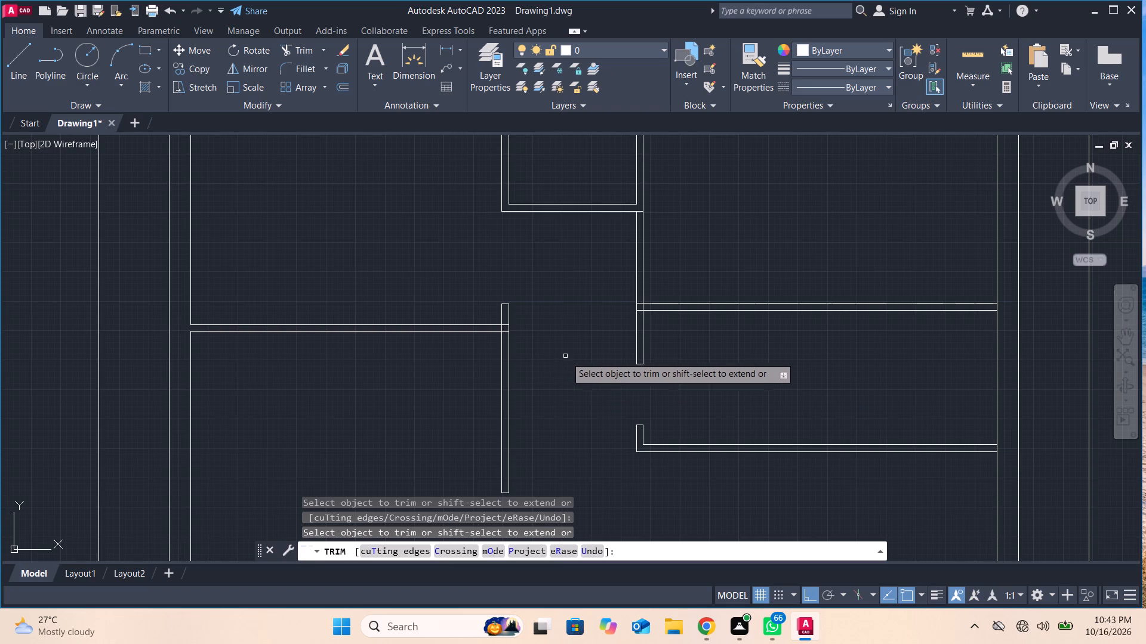
Examine the plan's upper half around the passage and the small room on its east side.
{"action": "scroll", "coordinate": [586, 350], "scroll_direction": "down", "scroll_amount": 1}
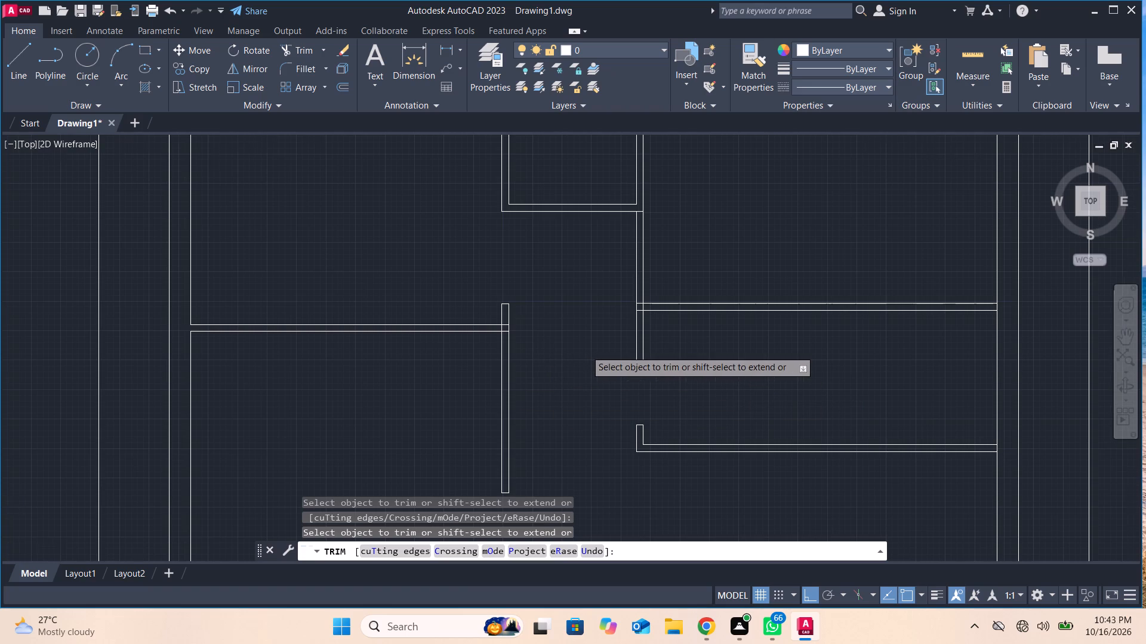
{"action": "middle_click_drag", "start_coordinate": [586, 350], "coordinate": [561, 421]}
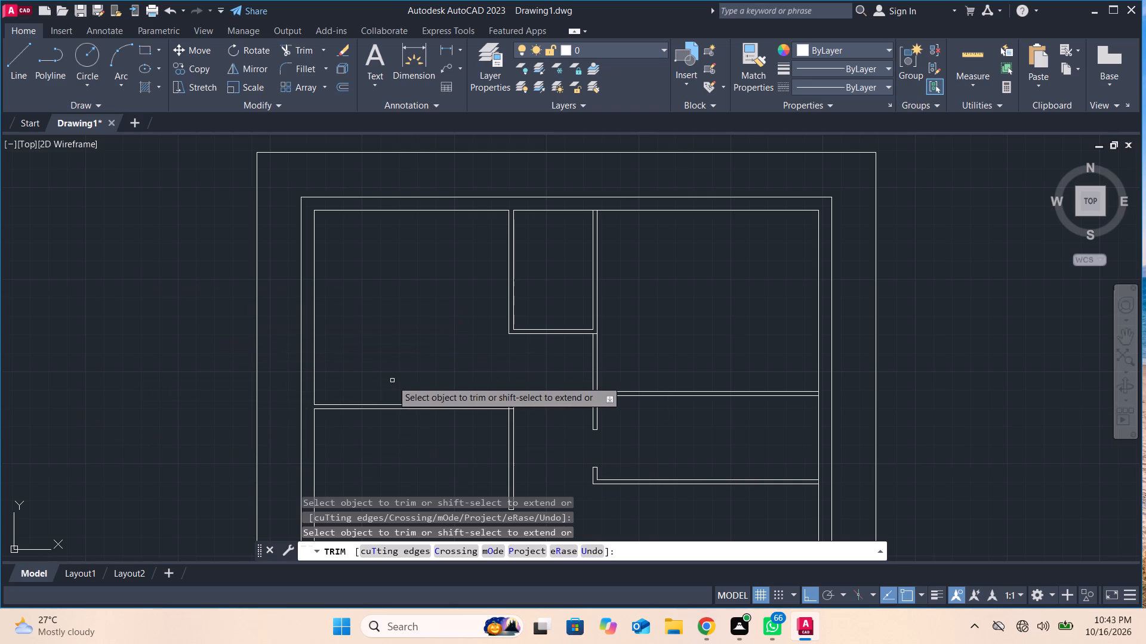
{"action": "scroll", "coordinate": [508, 363], "scroll_direction": "down", "scroll_amount": 1}
{"action": "middle_click_drag", "start_coordinate": [508, 363], "coordinate": [391, 286]}
{"action": "middle_click_drag", "start_coordinate": [541, 309], "coordinate": [537, 407]}
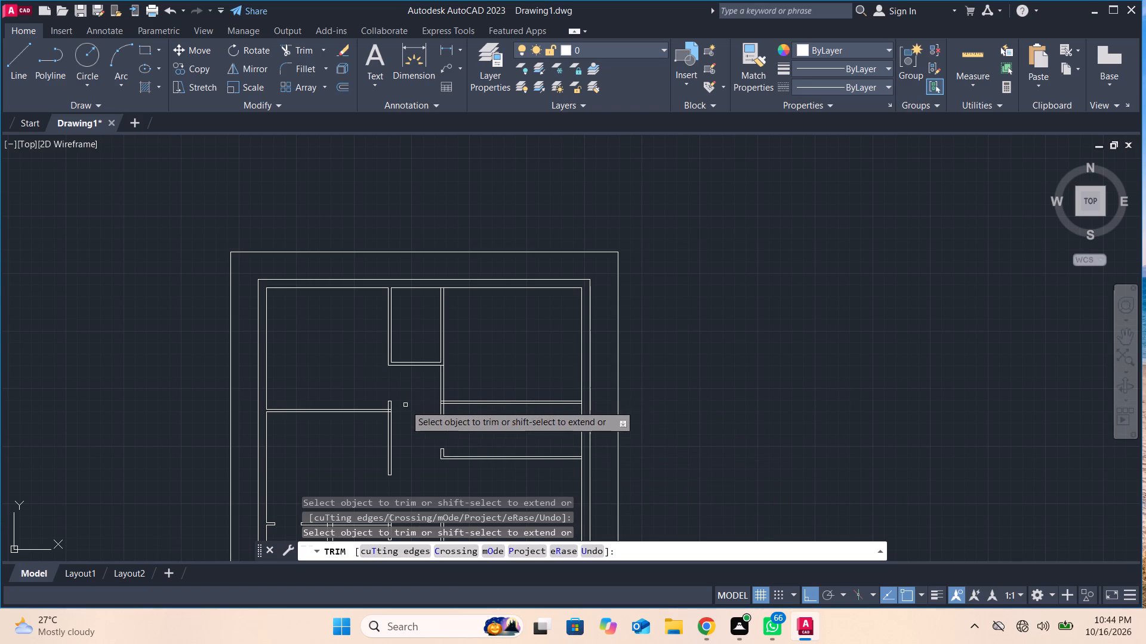
{"action": "middle_click_drag", "start_coordinate": [480, 364], "coordinate": [480, 385]}
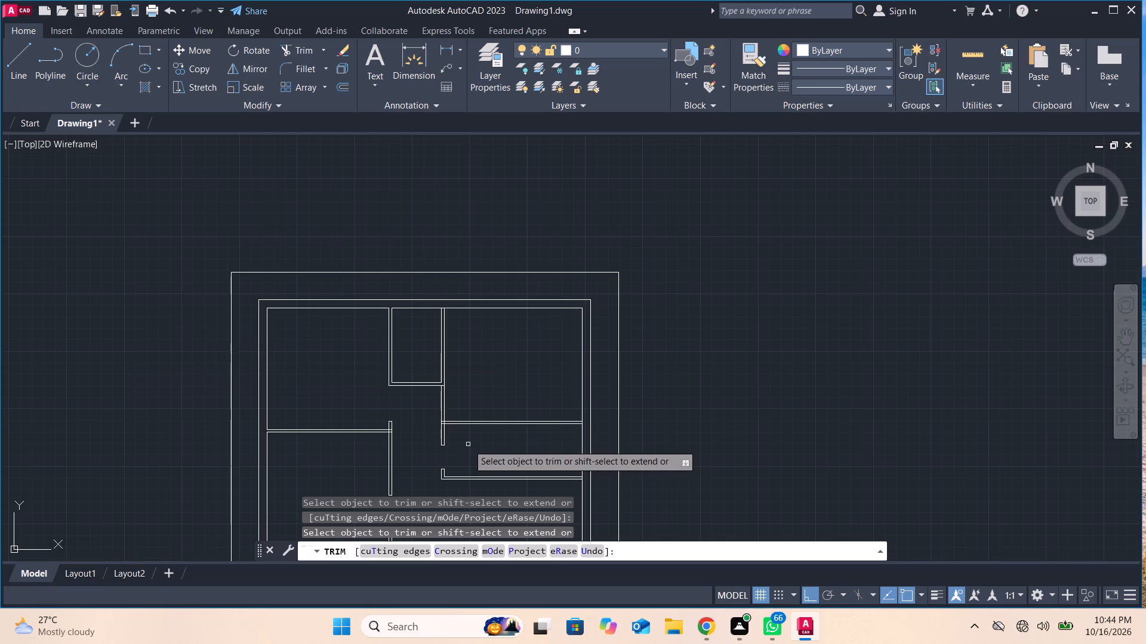
{"action": "scroll", "coordinate": [467, 445], "scroll_direction": "up", "scroll_amount": 3}
{"action": "left_click", "coordinate": [16, 76]}
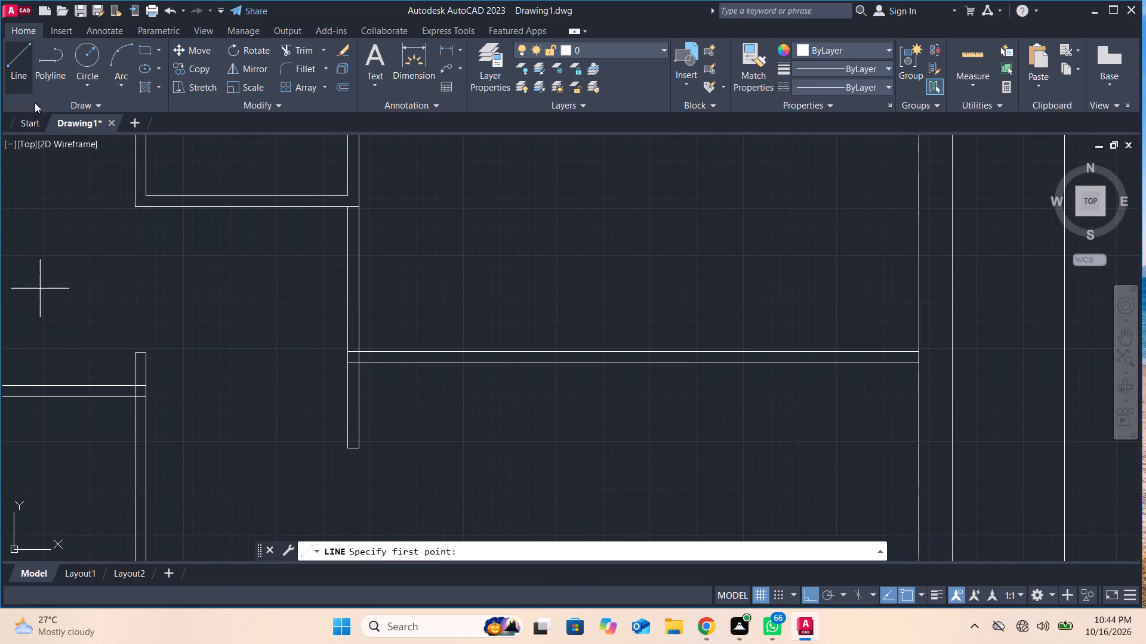
{"action": "scroll", "coordinate": [382, 391], "scroll_direction": "down", "scroll_amount": 1}
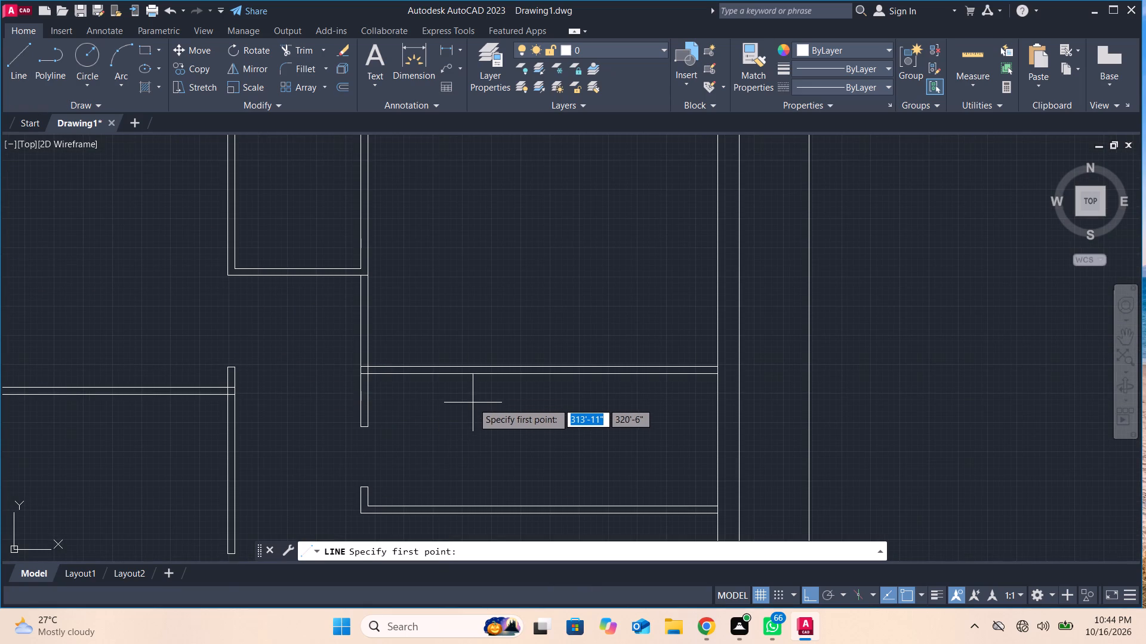
{"action": "scroll", "coordinate": [473, 401], "scroll_direction": "down", "scroll_amount": 2}
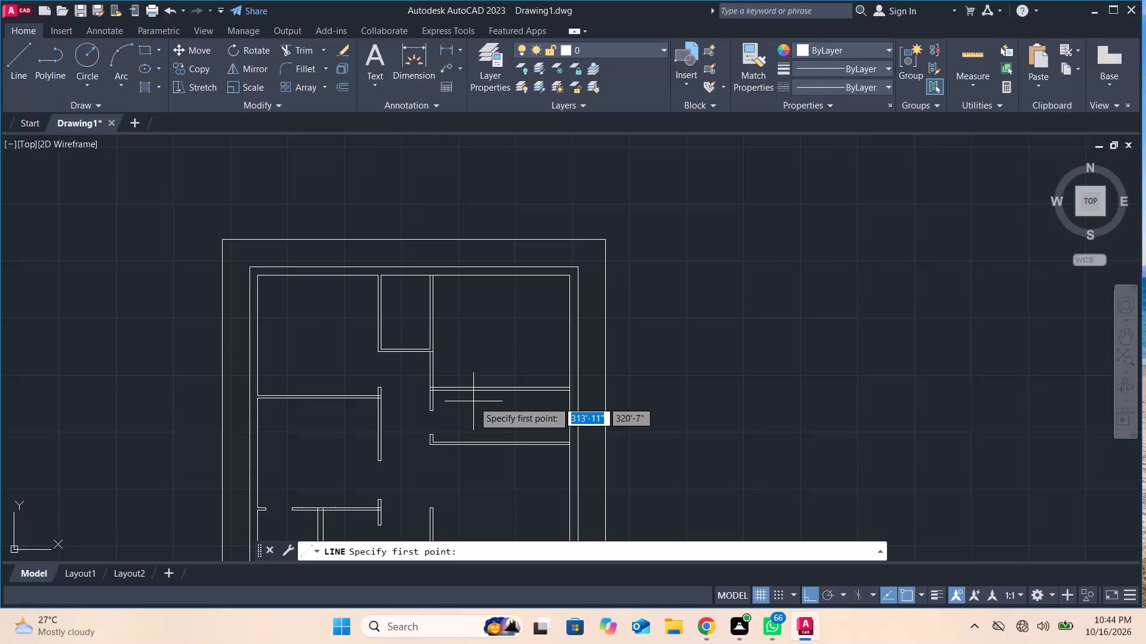
{"action": "scroll", "coordinate": [426, 418], "scroll_direction": "up", "scroll_amount": 3}
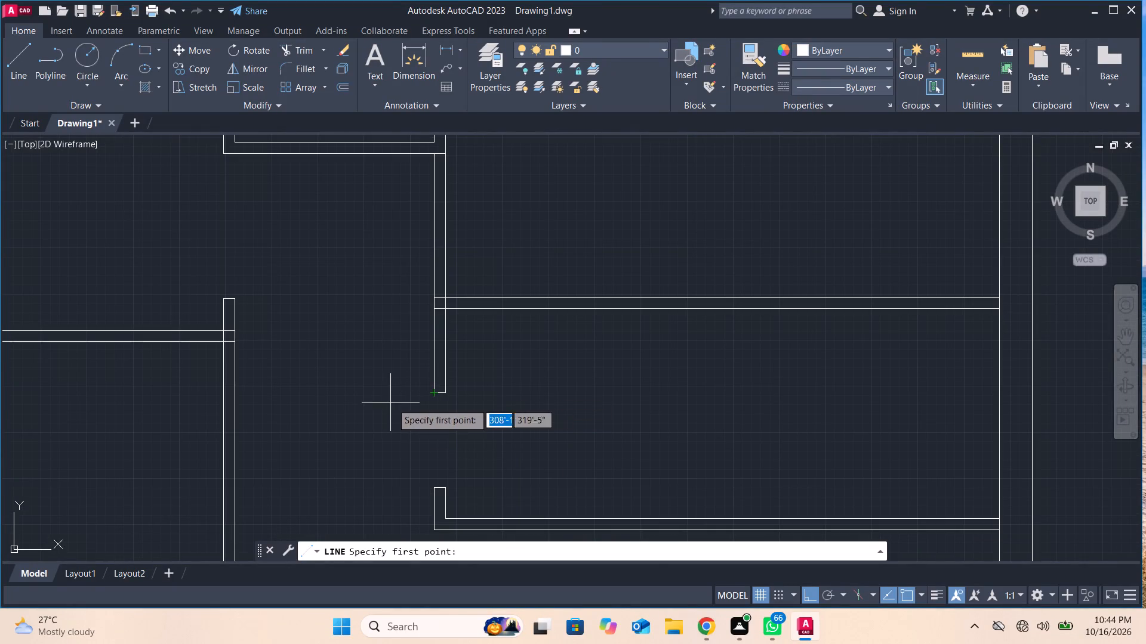
Trim away the small room's whole vertical passage partition, including the door marks and corner stub, between its two horizontal partitions.
{"action": "left_click", "coordinate": [294, 58]}
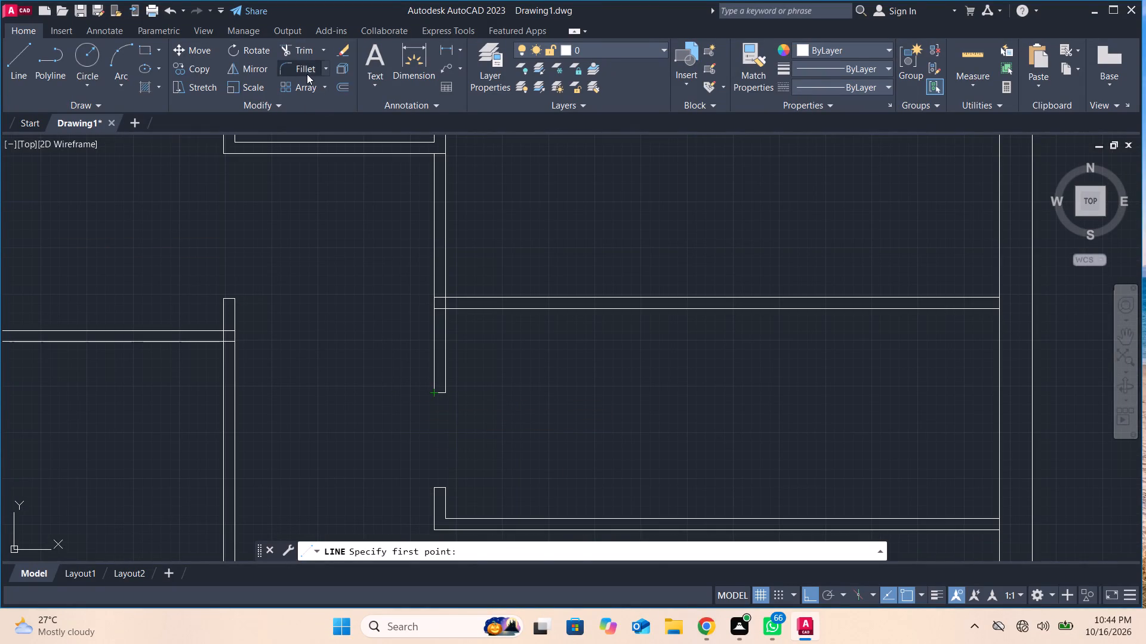
{"action": "left_click", "coordinate": [301, 46]}
{"action": "left_click_drag", "start_coordinate": [392, 352], "coordinate": [478, 352]}
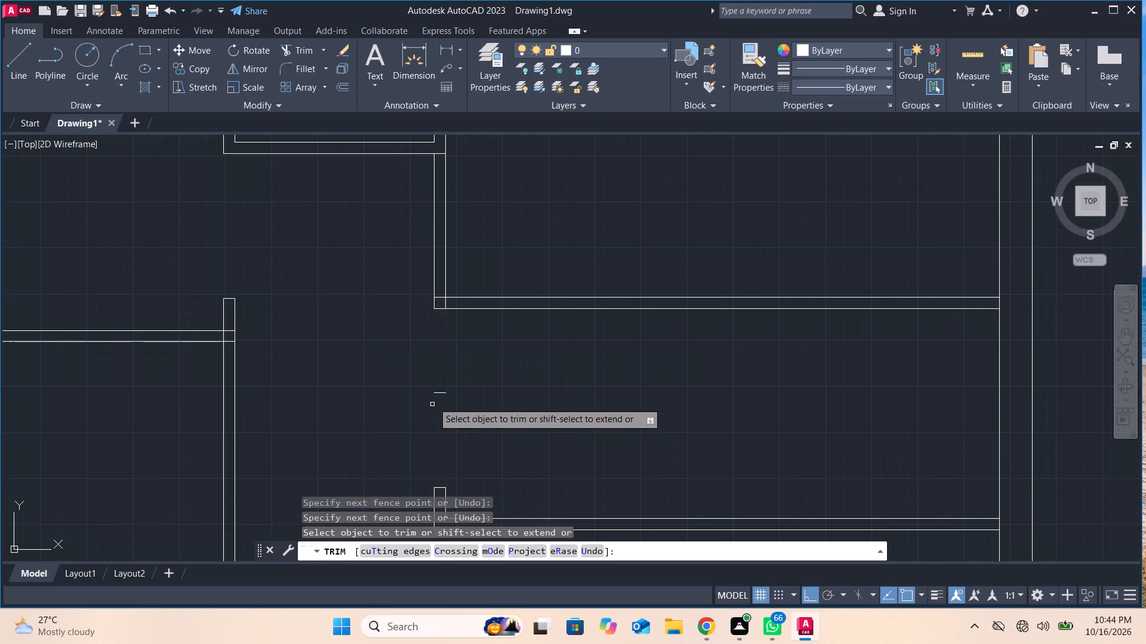
{"action": "left_click", "coordinate": [440, 395]}
{"action": "left_click", "coordinate": [442, 389]}
{"action": "scroll", "coordinate": [446, 482], "scroll_direction": "down", "scroll_amount": 1}
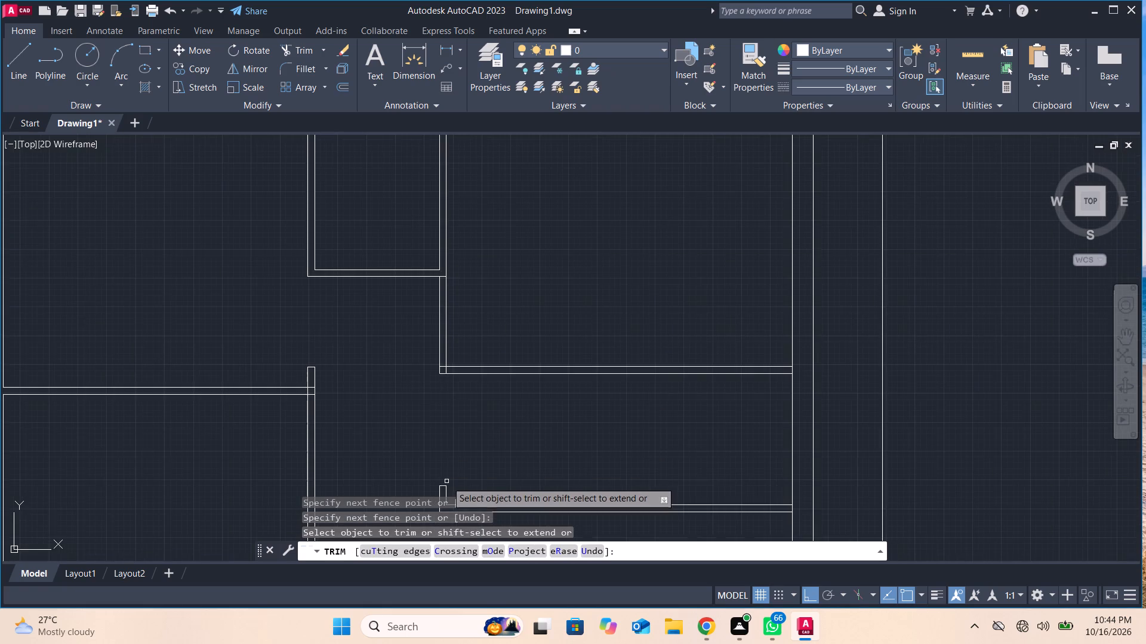
{"action": "middle_click_drag", "start_coordinate": [446, 475], "coordinate": [451, 373]}
{"action": "left_click_drag", "start_coordinate": [442, 393], "coordinate": [457, 389]}
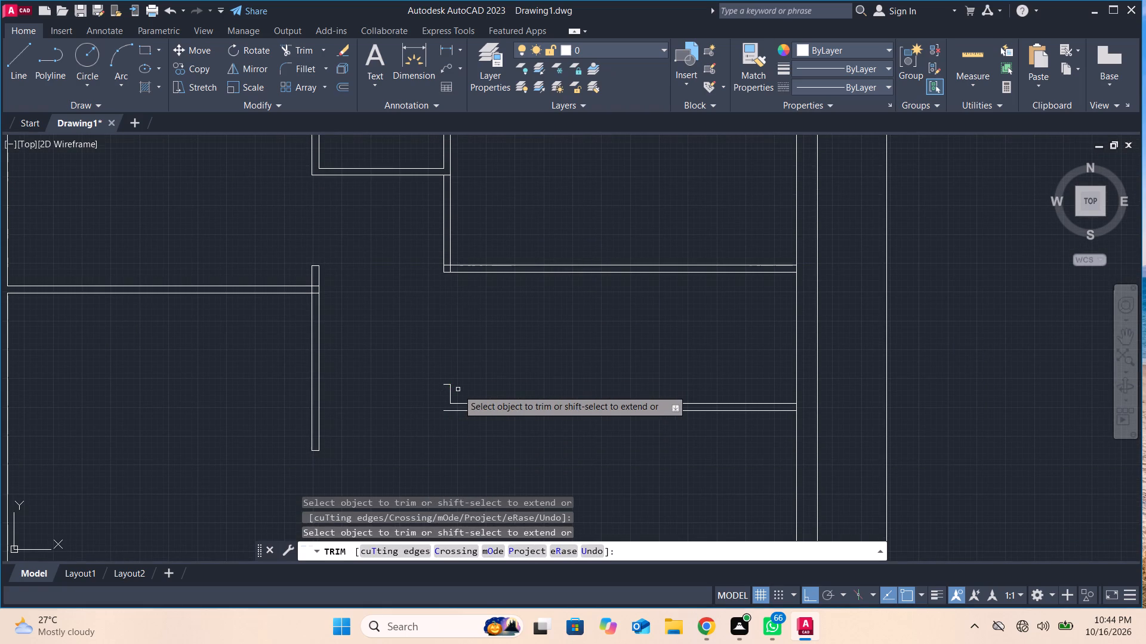
{"action": "left_click_drag", "start_coordinate": [458, 389], "coordinate": [446, 391]}
{"action": "left_click", "coordinate": [449, 385]}
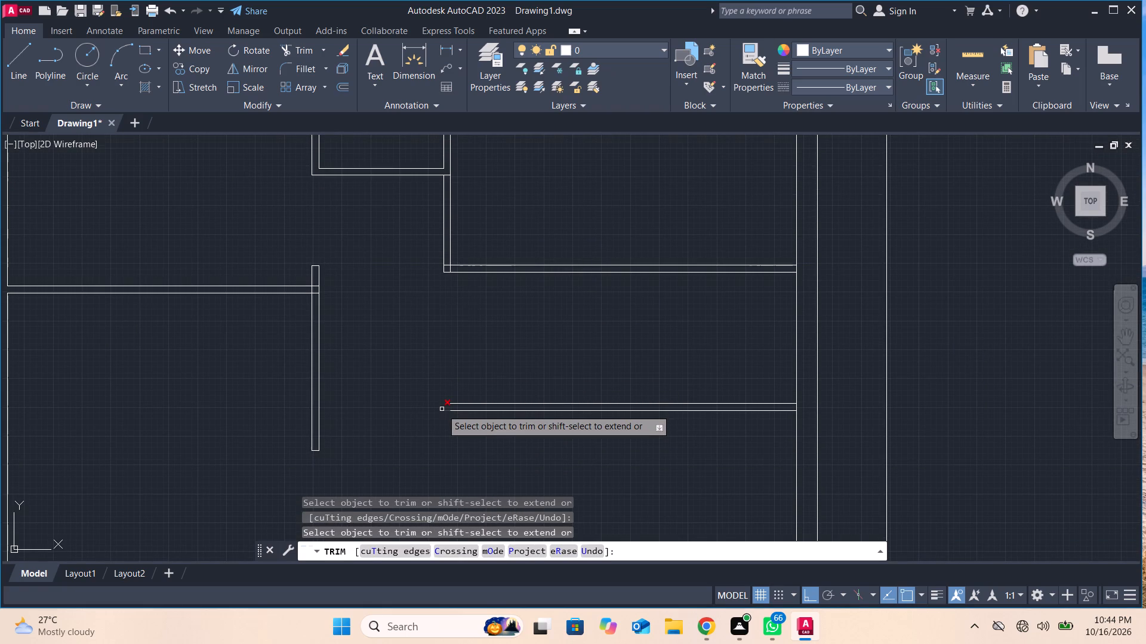
{"action": "left_click", "coordinate": [442, 409]}
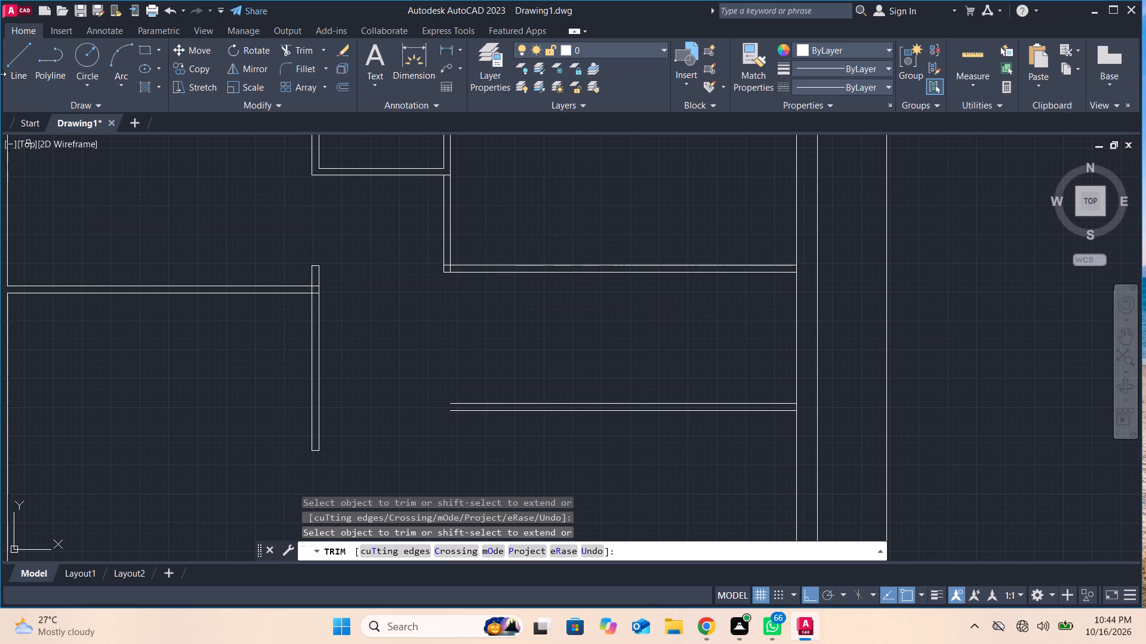
Offset the inner face of the east outer wall 7'9" west into the plan.
{"action": "left_click", "coordinate": [13, 68]}
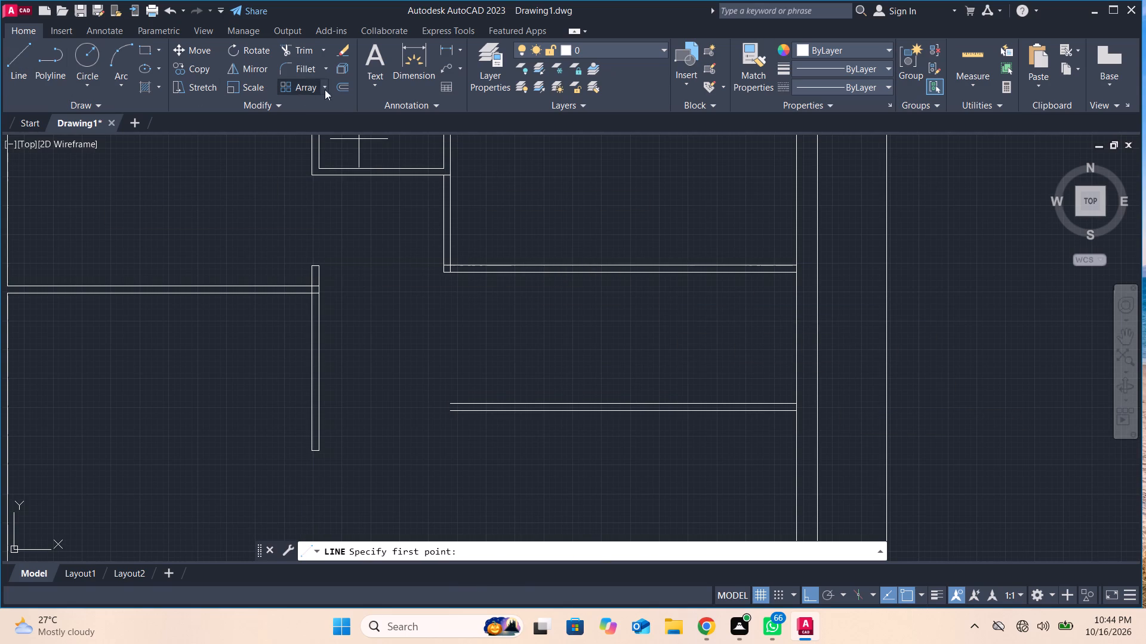
{"action": "left_click", "coordinate": [339, 89]}
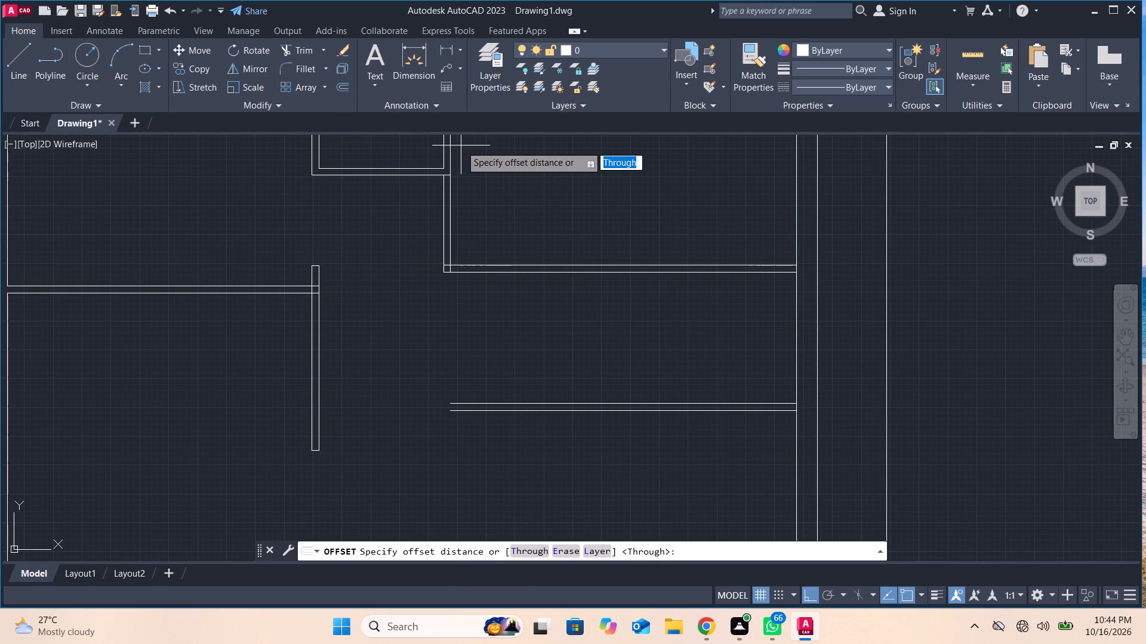
{"action": "key", "text": "Return"}
{"action": "scroll", "coordinate": [771, 367], "scroll_direction": "down", "scroll_amount": 2}
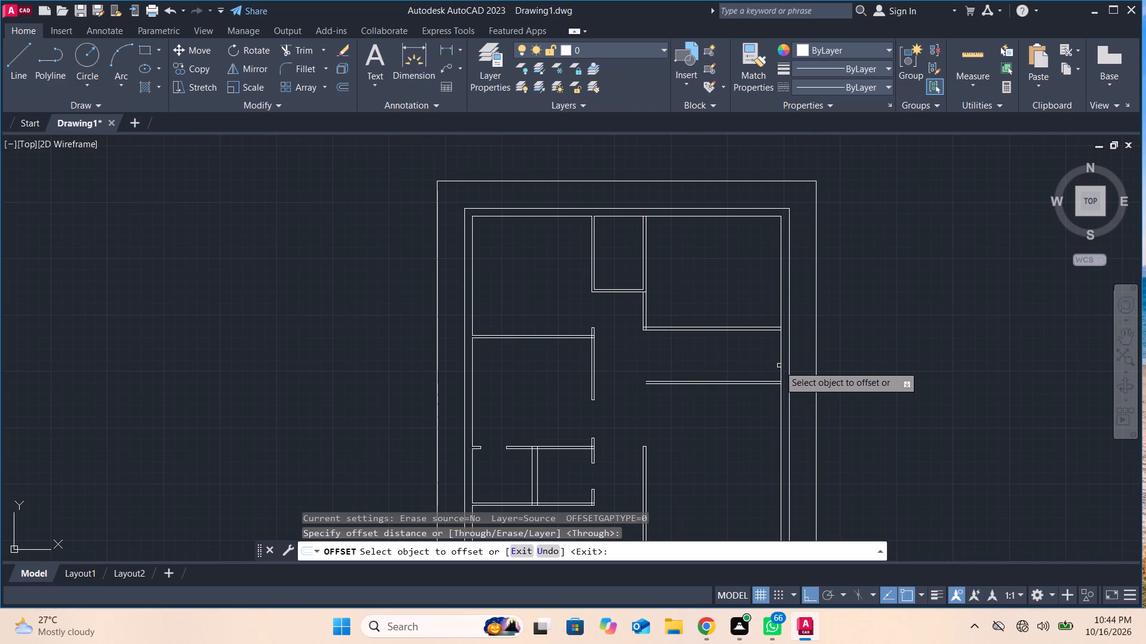
{"action": "left_click", "coordinate": [780, 364]}
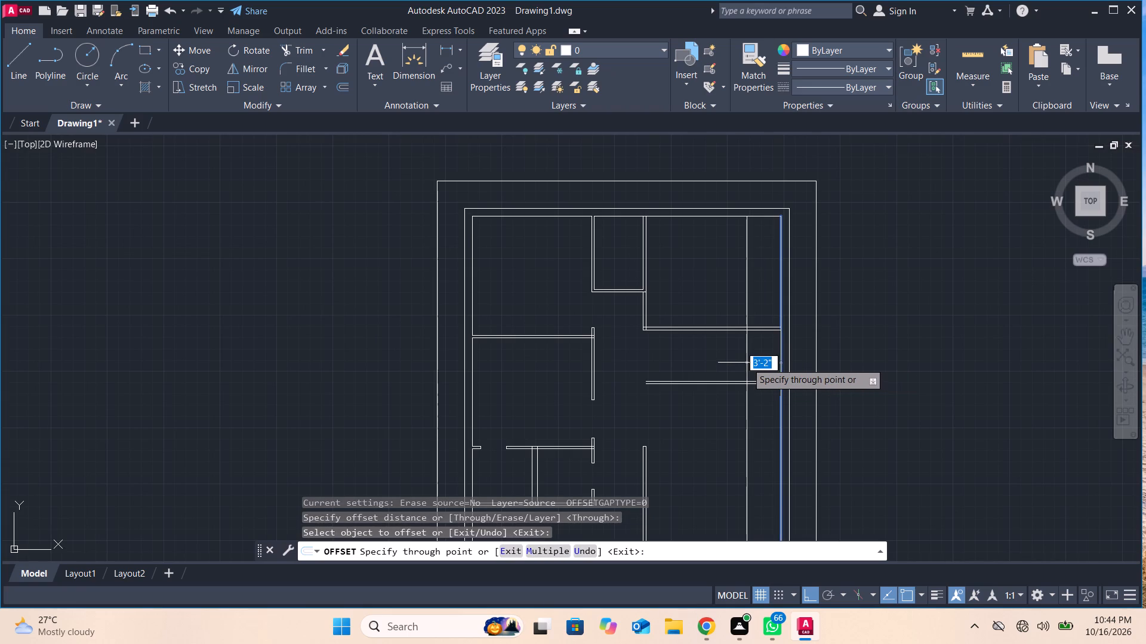
{"action": "type", "text": "7'"}
{"action": "type", "text": "9\""}
{"action": "key", "text": "Return"}
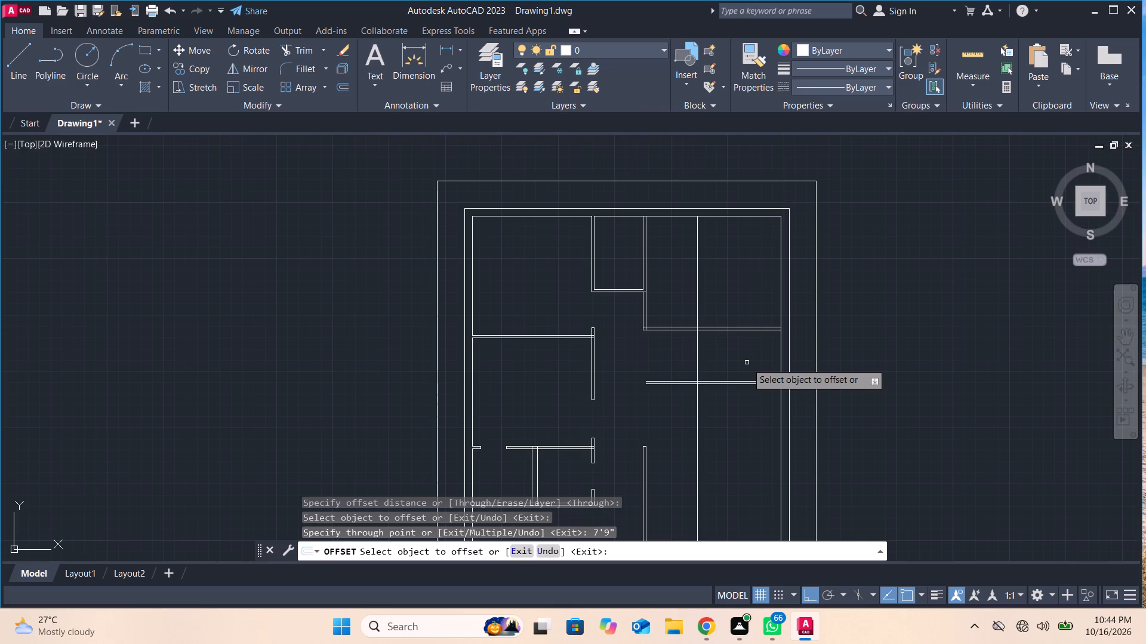
Offset the new vertical line 3" west to form a partition.
{"action": "scroll", "coordinate": [763, 360], "scroll_direction": "down", "scroll_amount": 1}
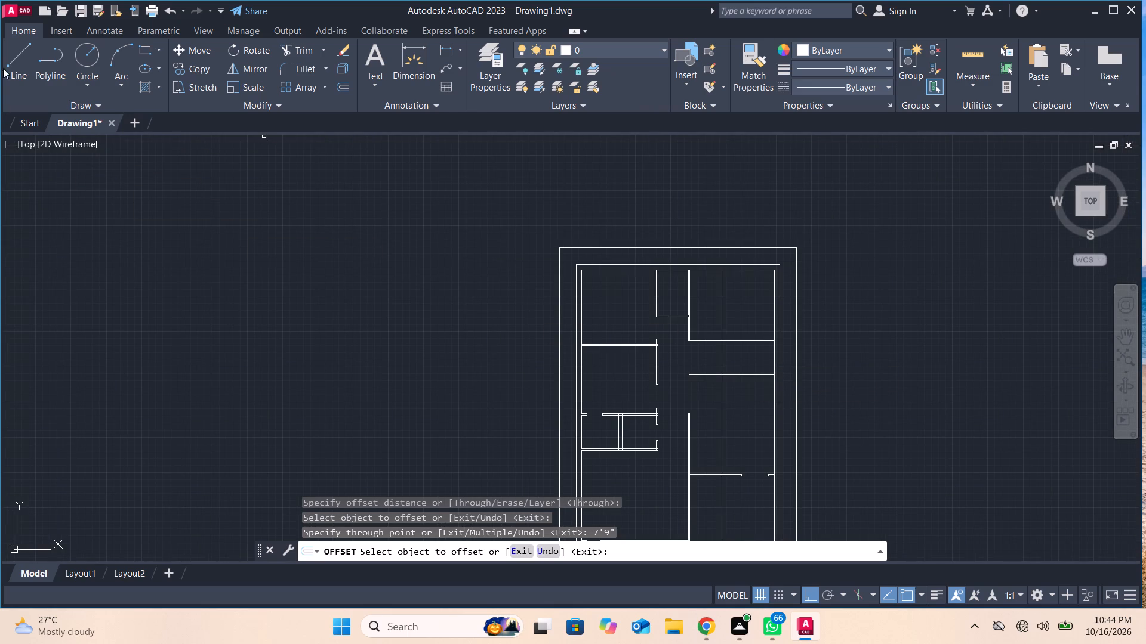
{"action": "left_click", "coordinate": [721, 357]}
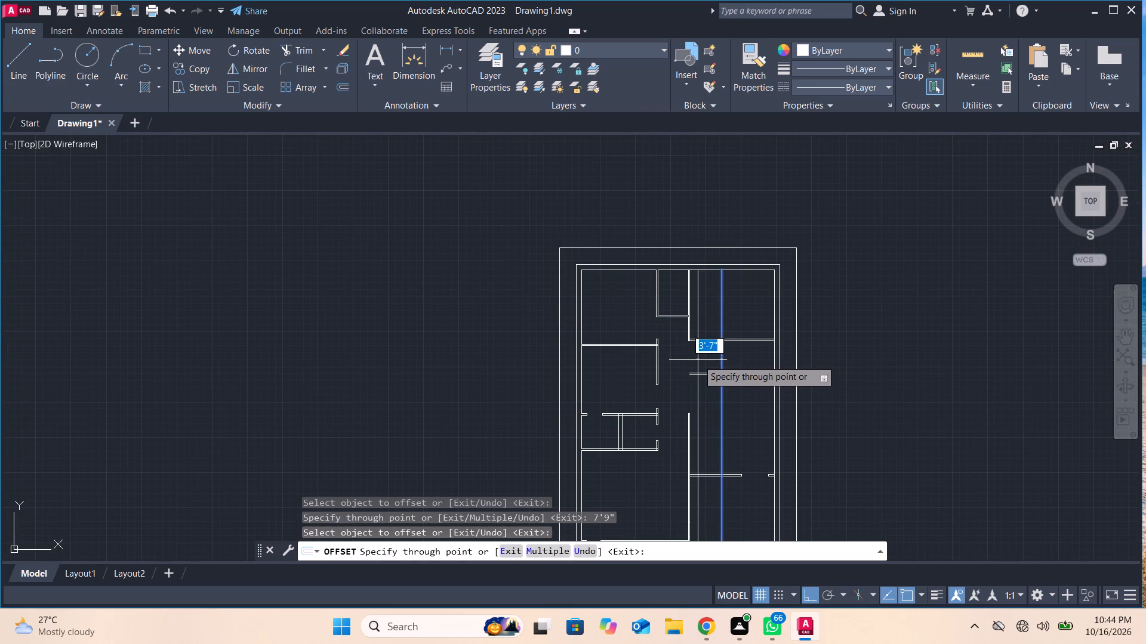
{"action": "key", "text": "3"}
{"action": "key", "text": "Return"}
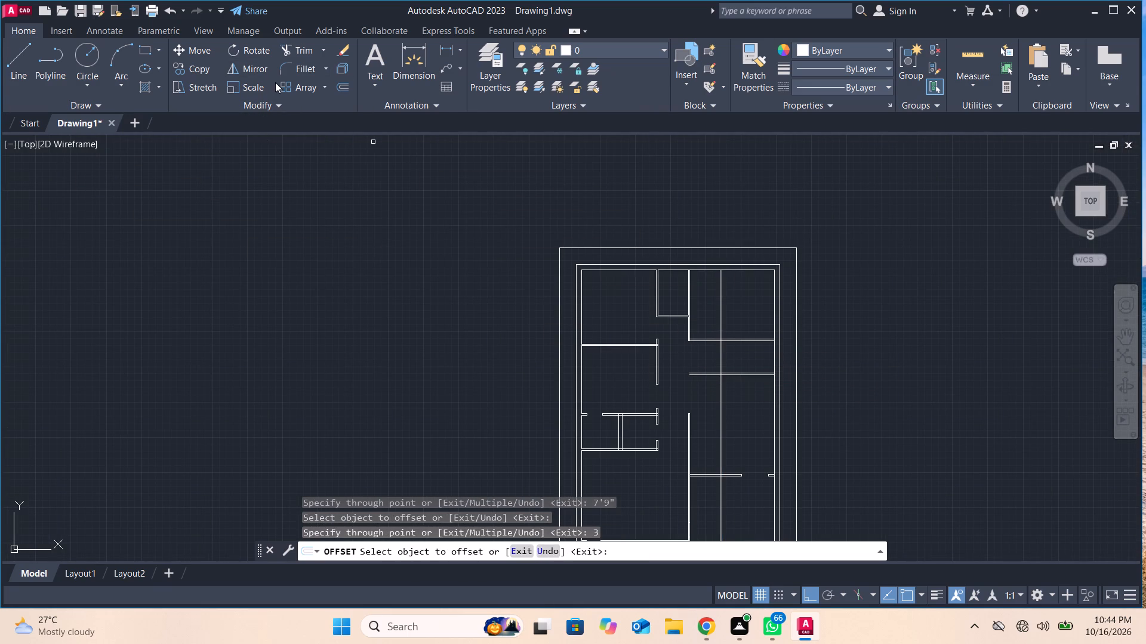
Trim the new vertical partition above and below, leaving it only between the east side's two upper horizontal partitions.
{"action": "left_click", "coordinate": [288, 52]}
{"action": "middle_click_drag", "start_coordinate": [582, 395], "coordinate": [500, 101]}
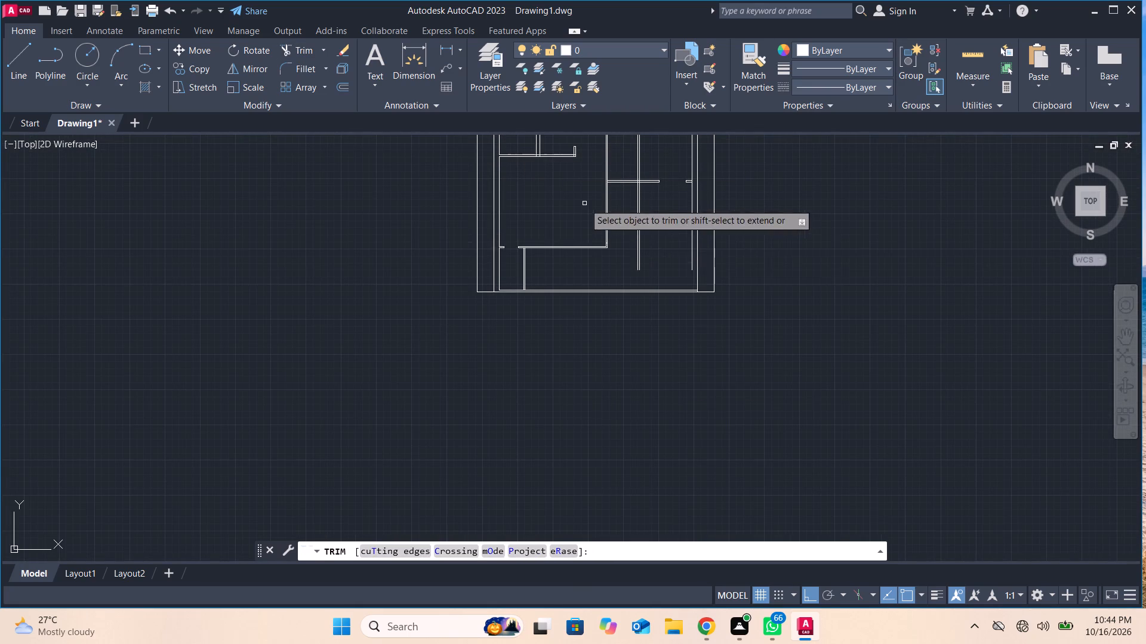
{"action": "left_click", "coordinate": [639, 249]}
{"action": "left_click", "coordinate": [639, 249]}
{"action": "scroll", "coordinate": [639, 249], "scroll_direction": "down", "scroll_amount": 1}
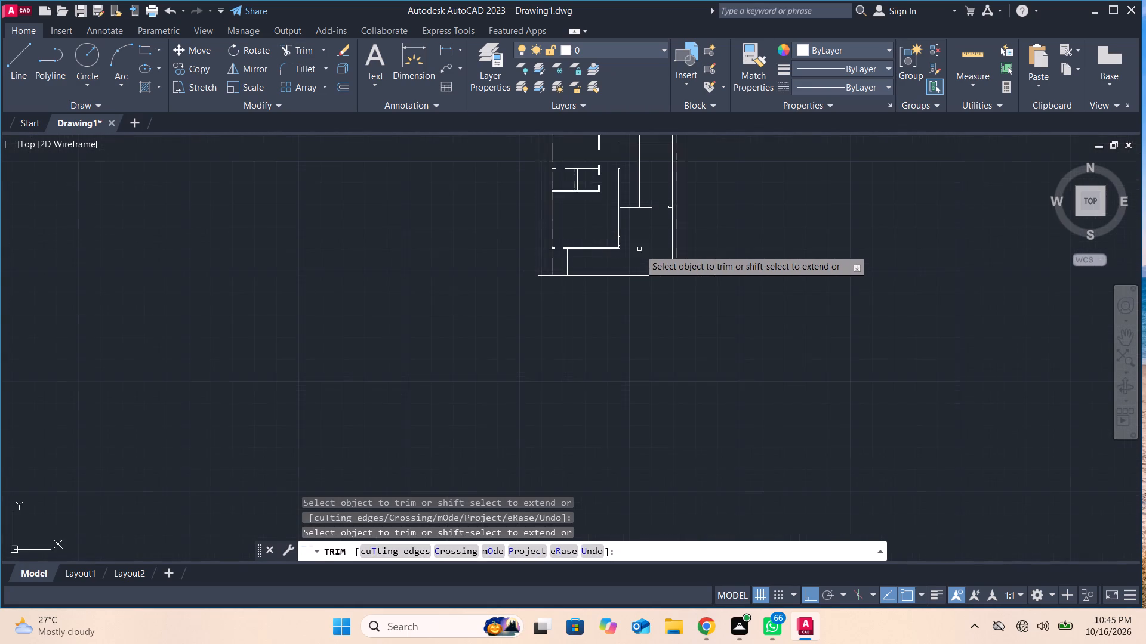
{"action": "middle_click_drag", "start_coordinate": [639, 249], "coordinate": [609, 385]}
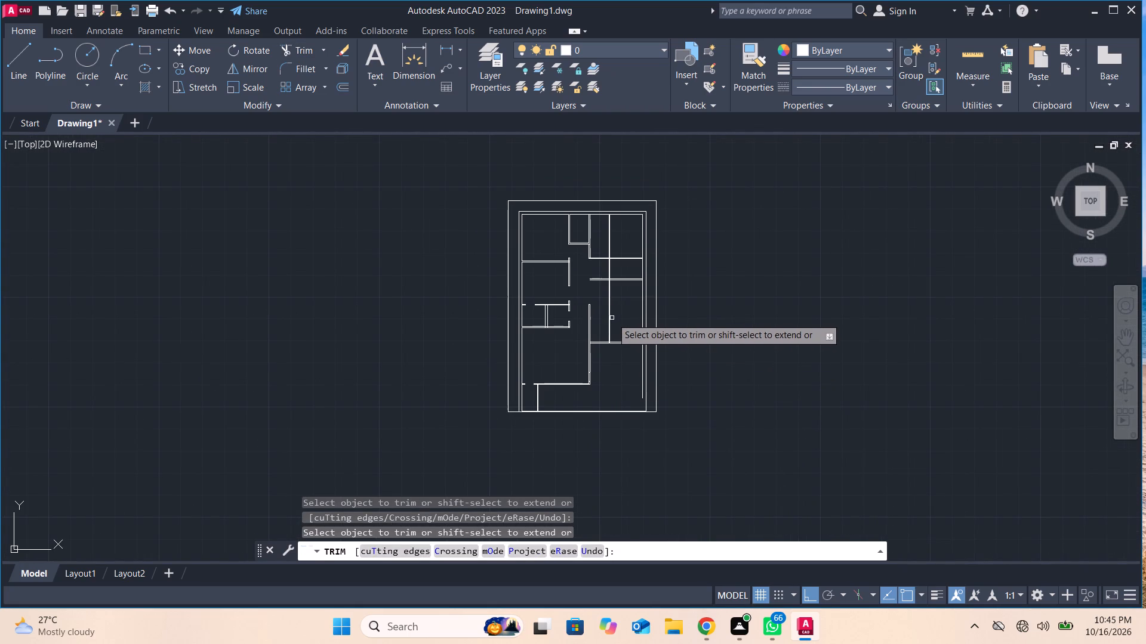
{"action": "left_click", "coordinate": [610, 314]}
{"action": "left_click", "coordinate": [610, 314]}
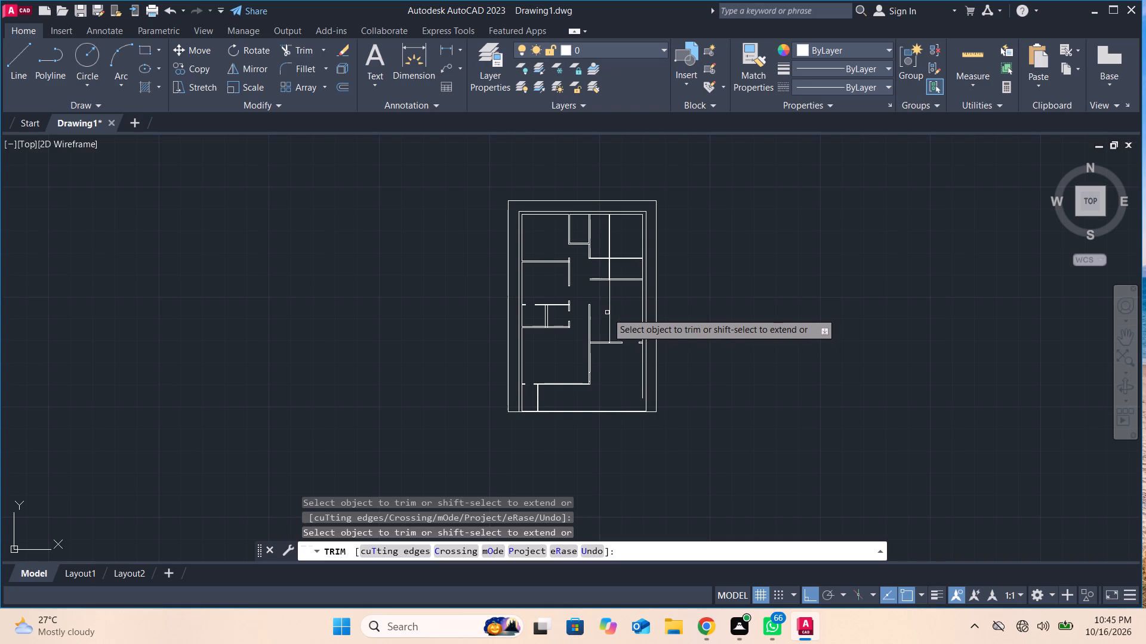
{"action": "left_click", "coordinate": [610, 312]}
{"action": "middle_click_drag", "start_coordinate": [611, 292], "coordinate": [601, 439]}
{"action": "scroll", "coordinate": [600, 411], "scroll_direction": "up", "scroll_amount": 2}
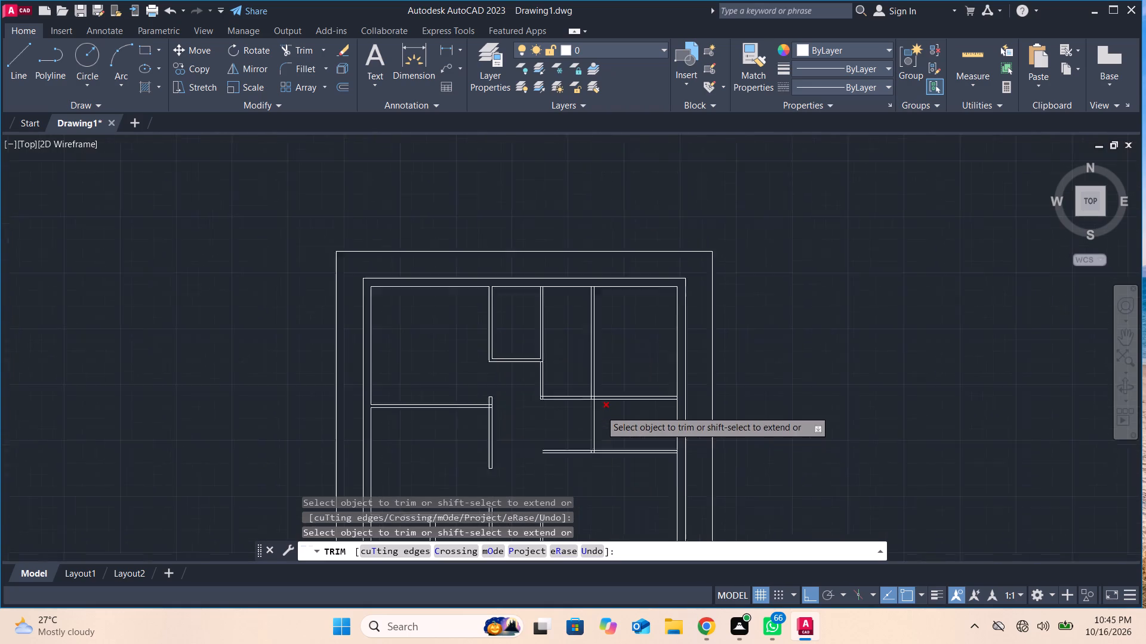
{"action": "scroll", "coordinate": [600, 410], "scroll_direction": "up", "scroll_amount": 1}
{"action": "left_click_drag", "start_coordinate": [584, 358], "coordinate": [591, 354]}
{"action": "left_click", "coordinate": [581, 354]}
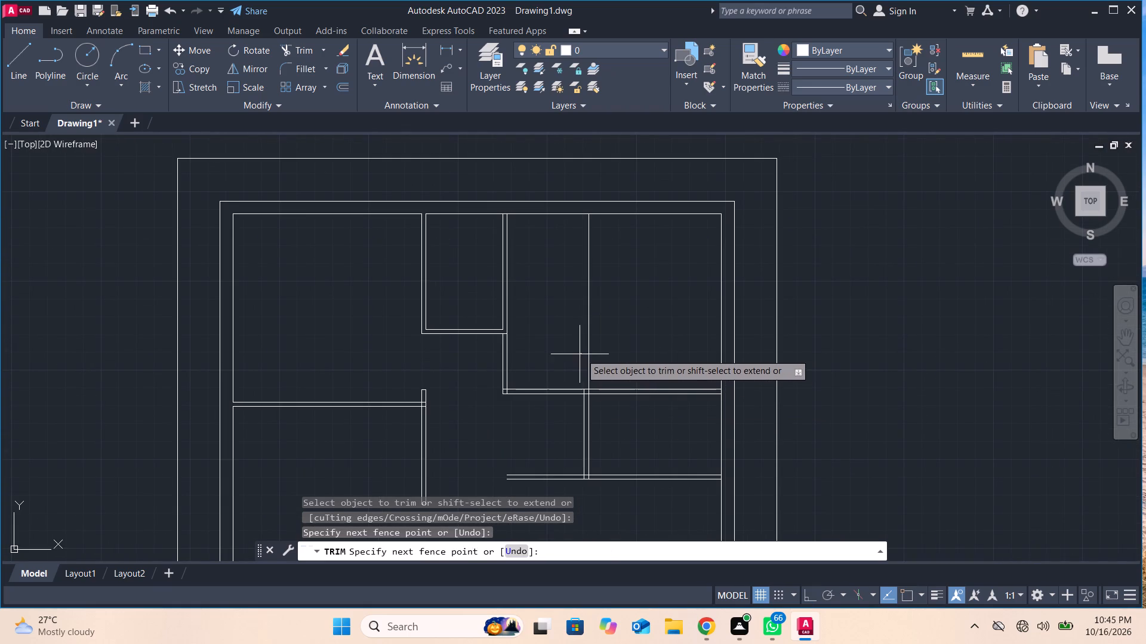
{"action": "left_click", "coordinate": [593, 351]}
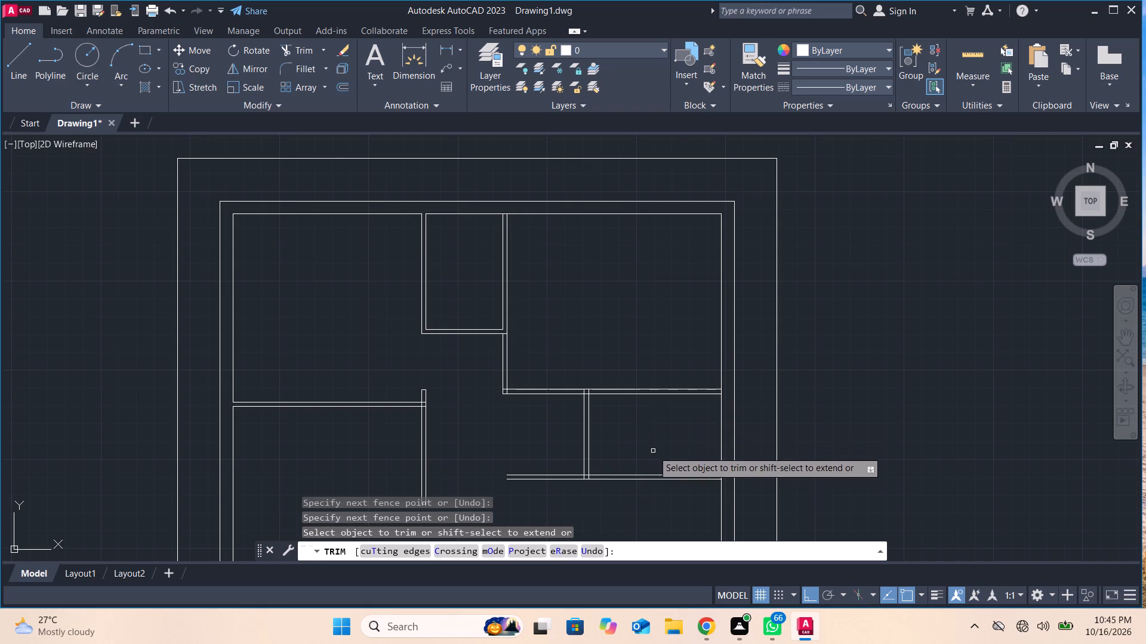
Trim the horizontal wall lines crossing the short vertical partition to open its lower and upper junctions.
{"action": "scroll", "coordinate": [601, 478], "scroll_direction": "up", "scroll_amount": 4}
{"action": "left_click_drag", "start_coordinate": [468, 479], "coordinate": [482, 476]}
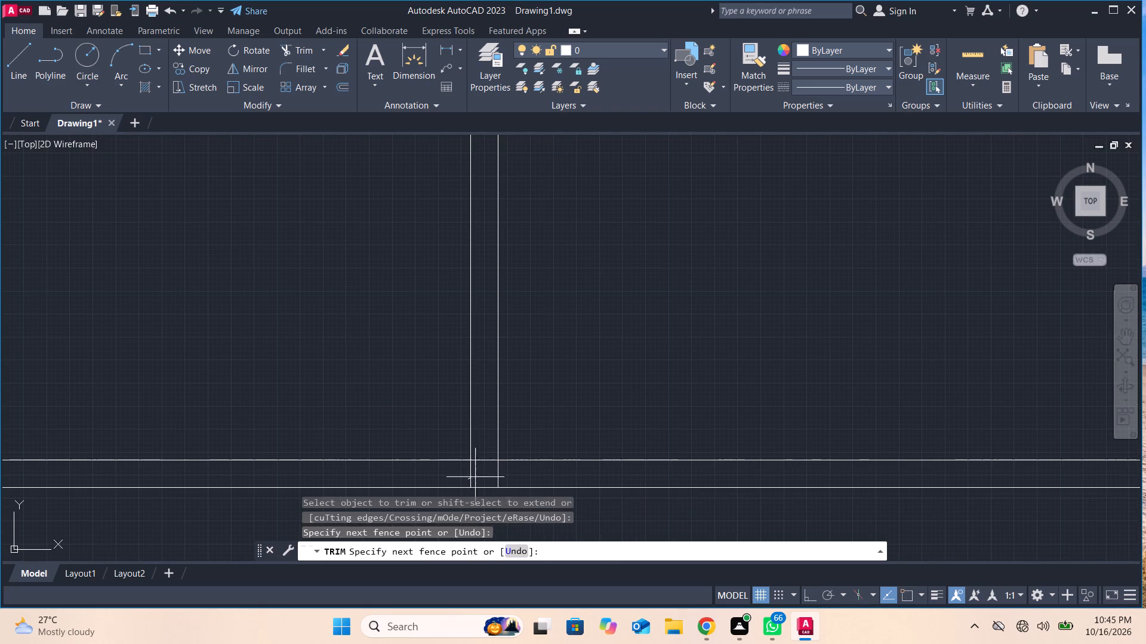
{"action": "left_click_drag", "start_coordinate": [482, 476], "coordinate": [518, 476]}
{"action": "left_click", "coordinate": [485, 459]}
{"action": "scroll", "coordinate": [485, 447], "scroll_direction": "down", "scroll_amount": 2}
{"action": "middle_click_drag", "start_coordinate": [485, 447], "coordinate": [491, 483]}
{"action": "left_click", "coordinate": [491, 283]}
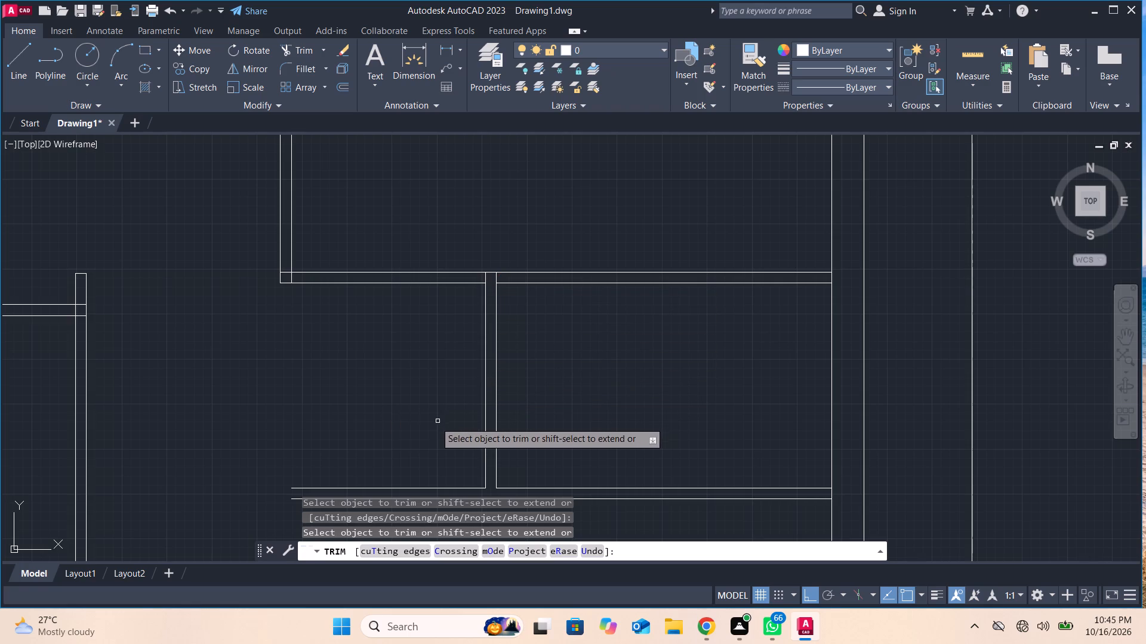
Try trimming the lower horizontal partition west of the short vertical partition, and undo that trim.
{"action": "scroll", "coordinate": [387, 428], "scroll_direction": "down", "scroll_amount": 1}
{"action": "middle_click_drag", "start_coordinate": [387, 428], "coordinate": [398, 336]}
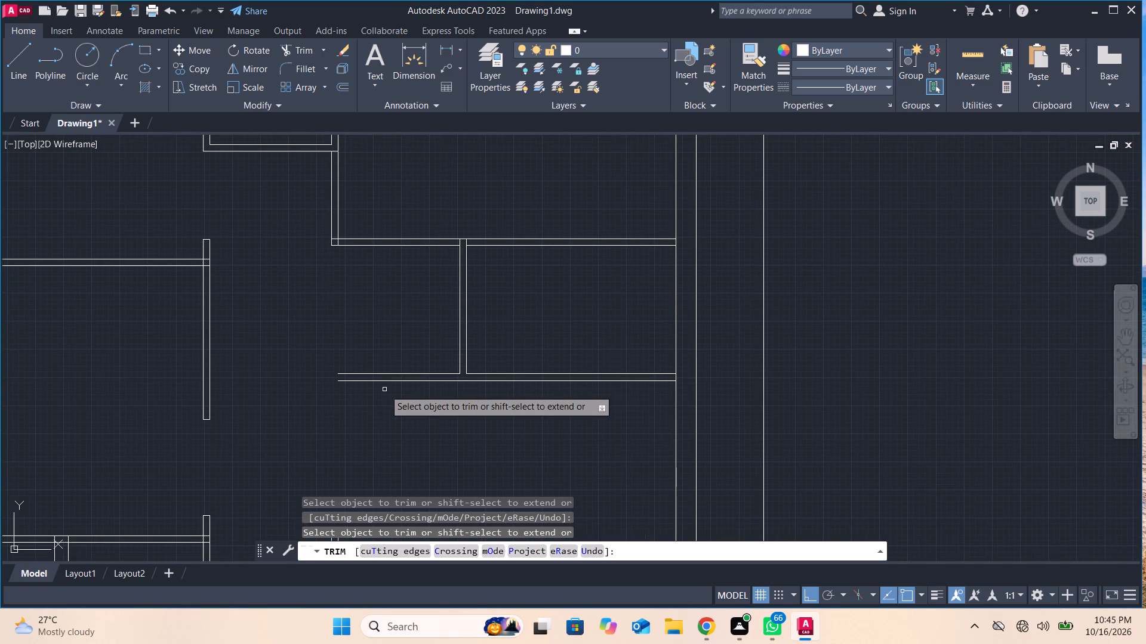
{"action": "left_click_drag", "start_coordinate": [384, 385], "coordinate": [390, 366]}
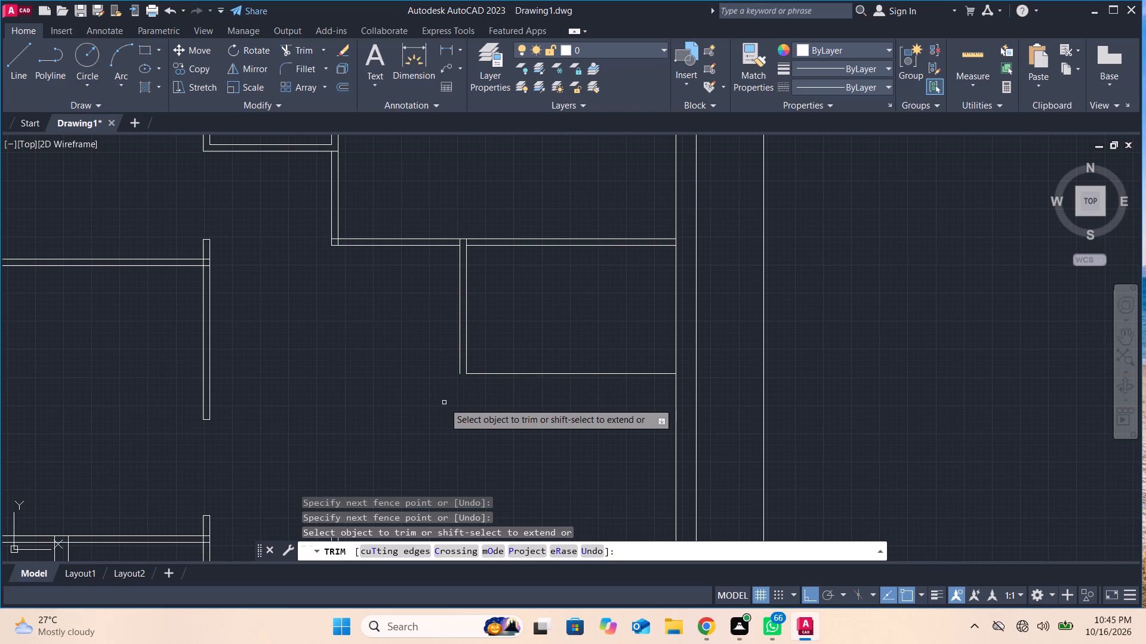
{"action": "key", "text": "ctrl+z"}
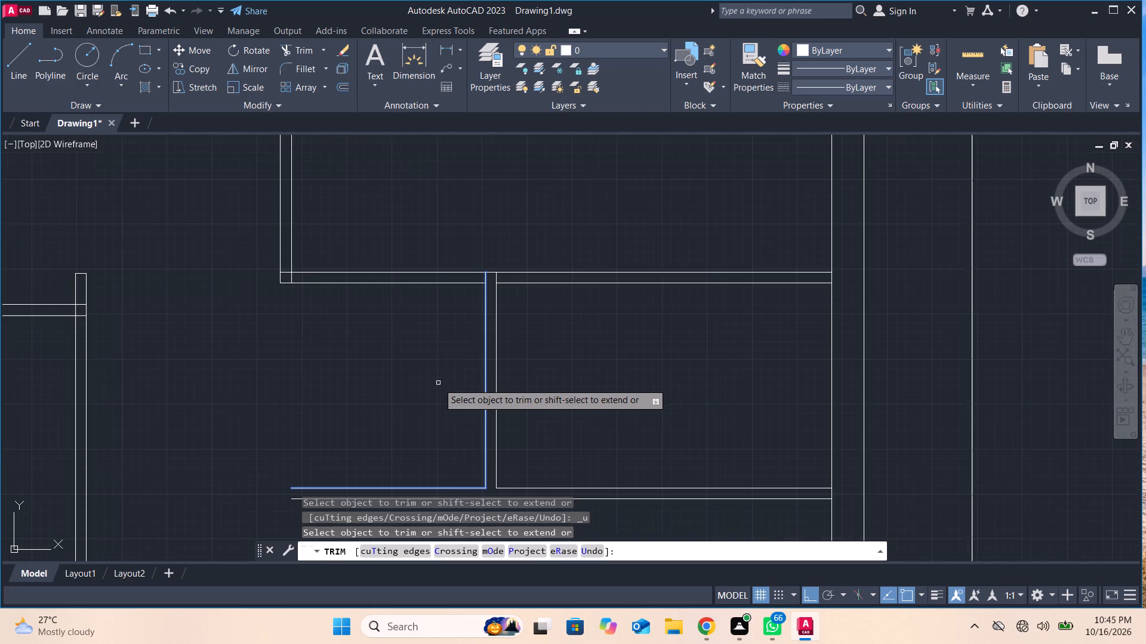
Draw a short line extending the vertical partition's west face down to the lower face of the lower horizontal partition.
{"action": "scroll", "coordinate": [436, 397], "scroll_direction": "down", "scroll_amount": 1}
{"action": "middle_click_drag", "start_coordinate": [436, 398], "coordinate": [421, 343]}
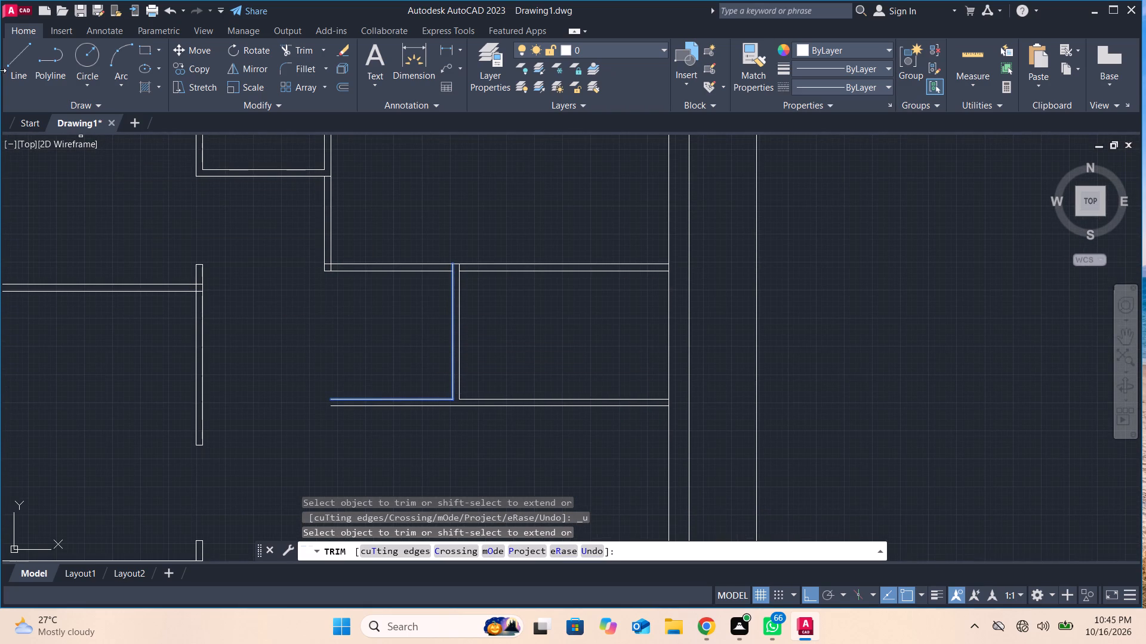
{"action": "left_click", "coordinate": [17, 60]}
{"action": "scroll", "coordinate": [475, 409], "scroll_direction": "up", "scroll_amount": 2}
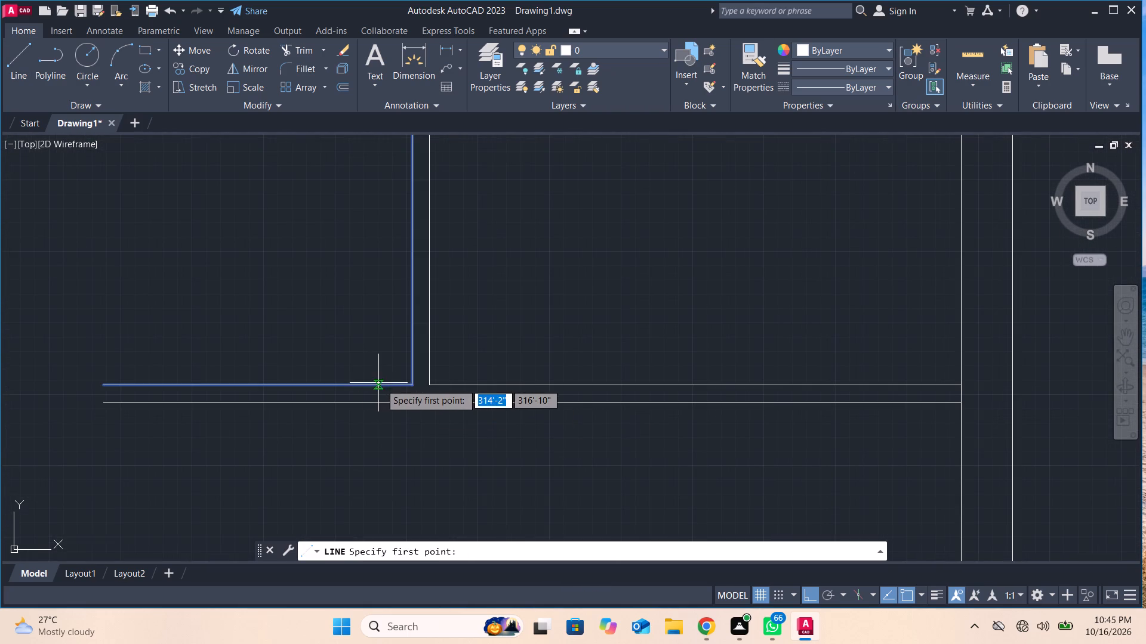
{"action": "left_click", "coordinate": [412, 383]}
{"action": "left_click", "coordinate": [412, 396]}
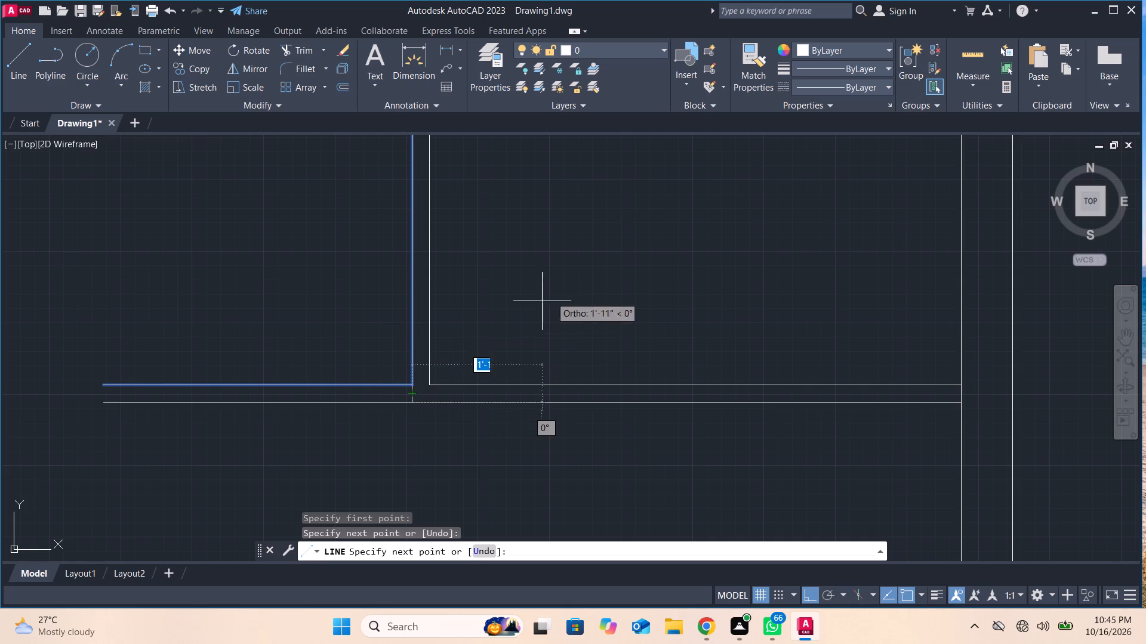
{"action": "key", "text": "Return"}
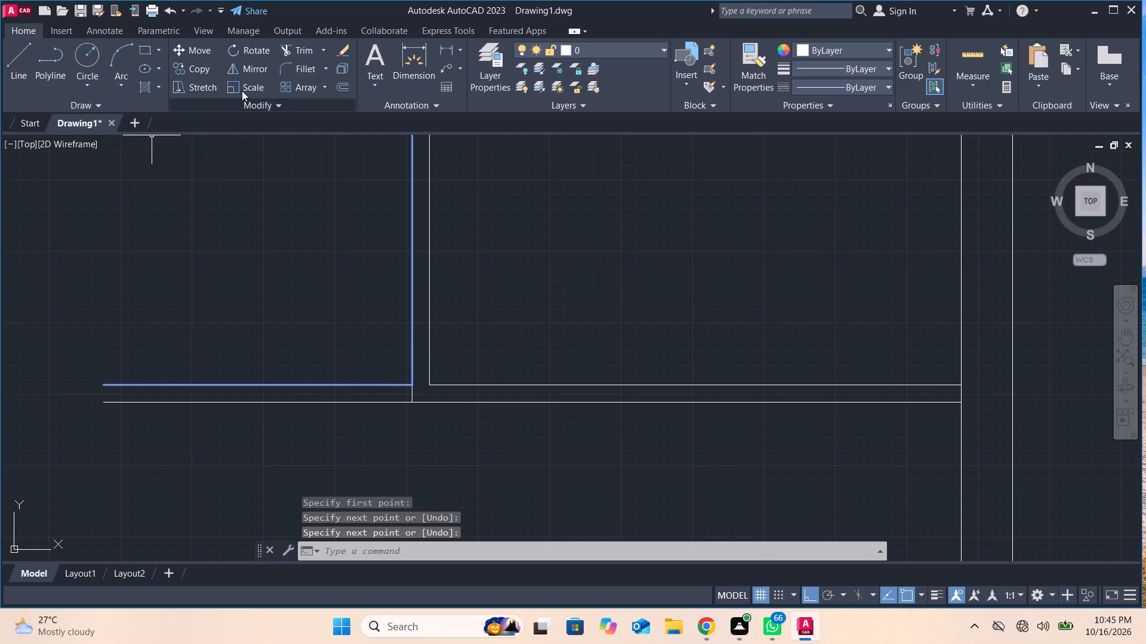
Trim away both lines of the lower horizontal partition west of the new corner.
{"action": "left_click", "coordinate": [295, 54]}
{"action": "left_click_drag", "start_coordinate": [314, 250], "coordinate": [308, 419]}
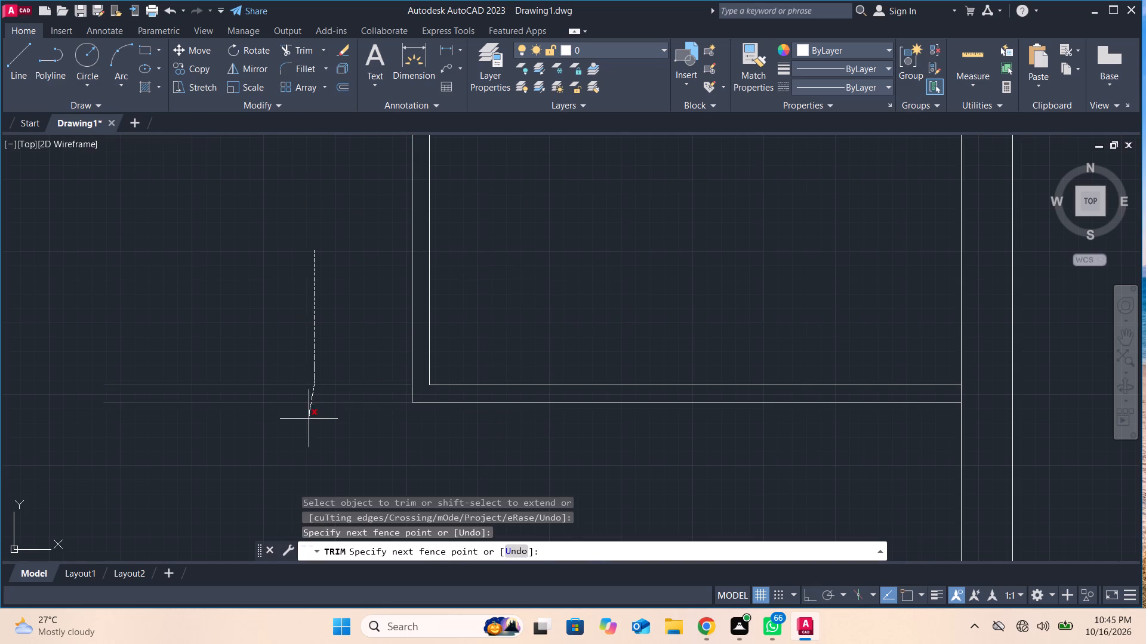
{"action": "left_click_drag", "start_coordinate": [308, 419], "coordinate": [307, 420]}
Cut a door opening in the short vertical partition, drawing two lines across it and trimming both faces between them.
{"action": "scroll", "coordinate": [328, 385], "scroll_direction": "down", "scroll_amount": 2}
{"action": "middle_click_drag", "start_coordinate": [328, 385], "coordinate": [334, 475]}
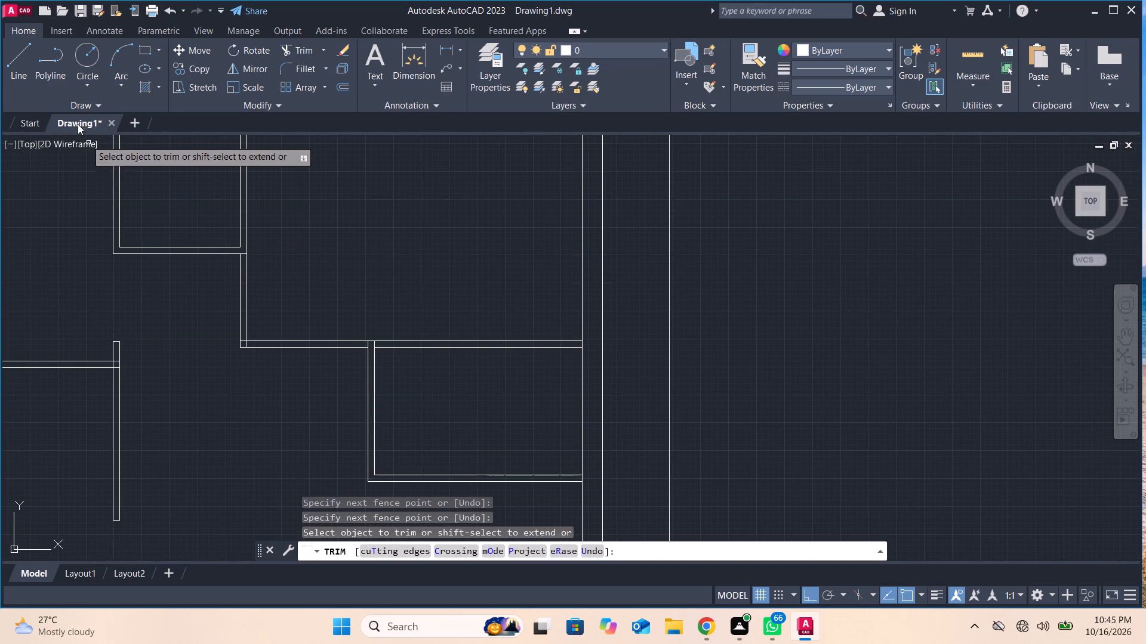
{"action": "left_click", "coordinate": [27, 66]}
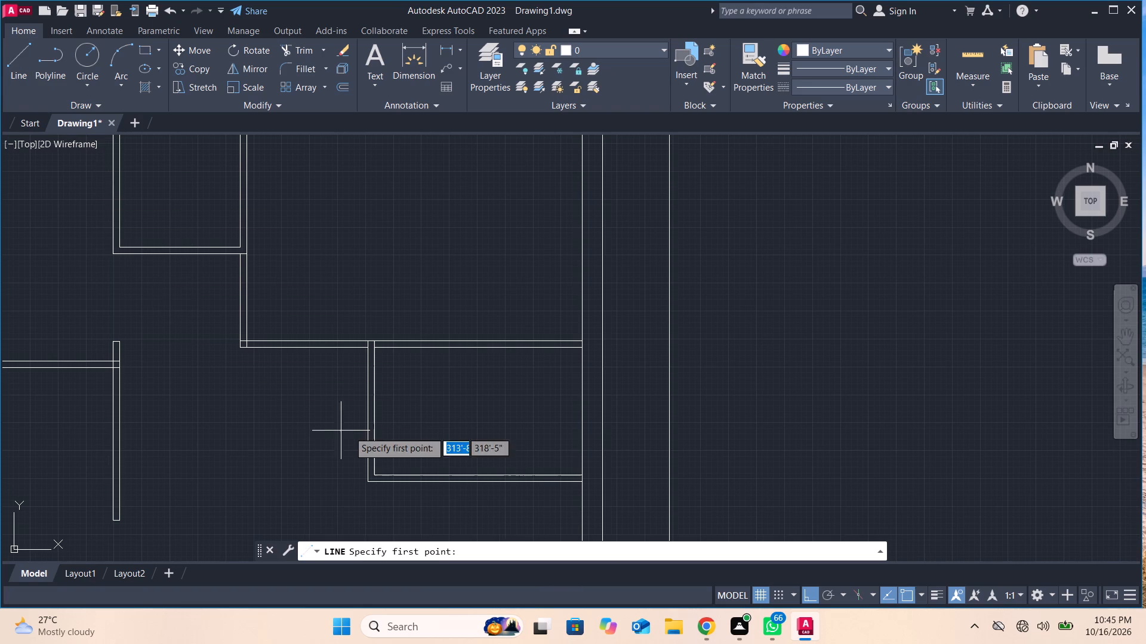
{"action": "left_click", "coordinate": [365, 405]}
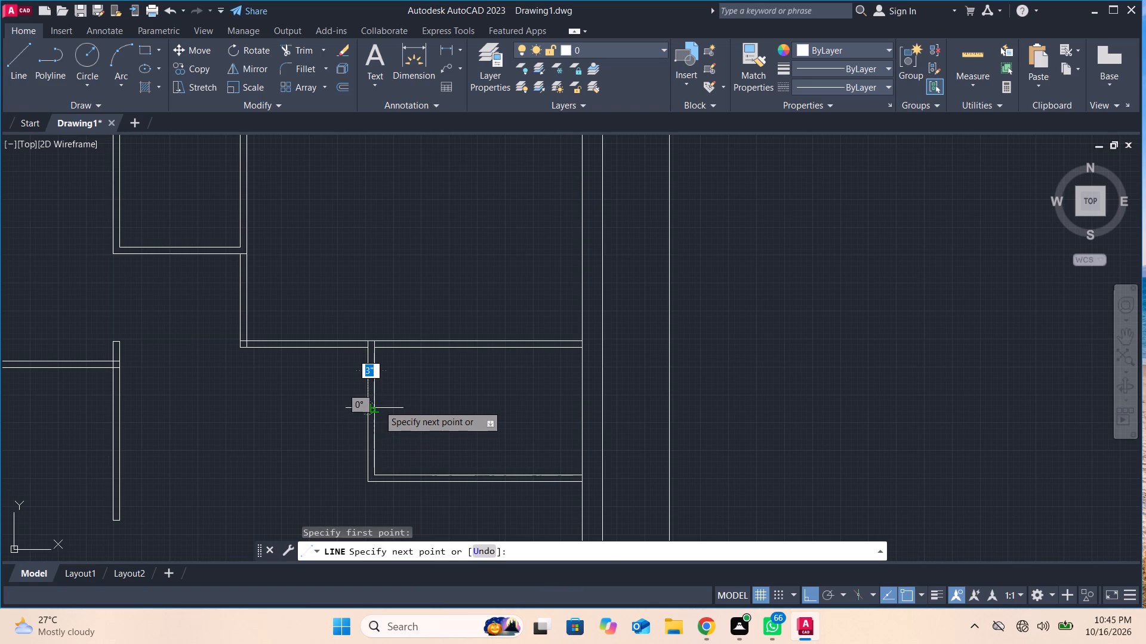
{"action": "left_click", "coordinate": [378, 405]}
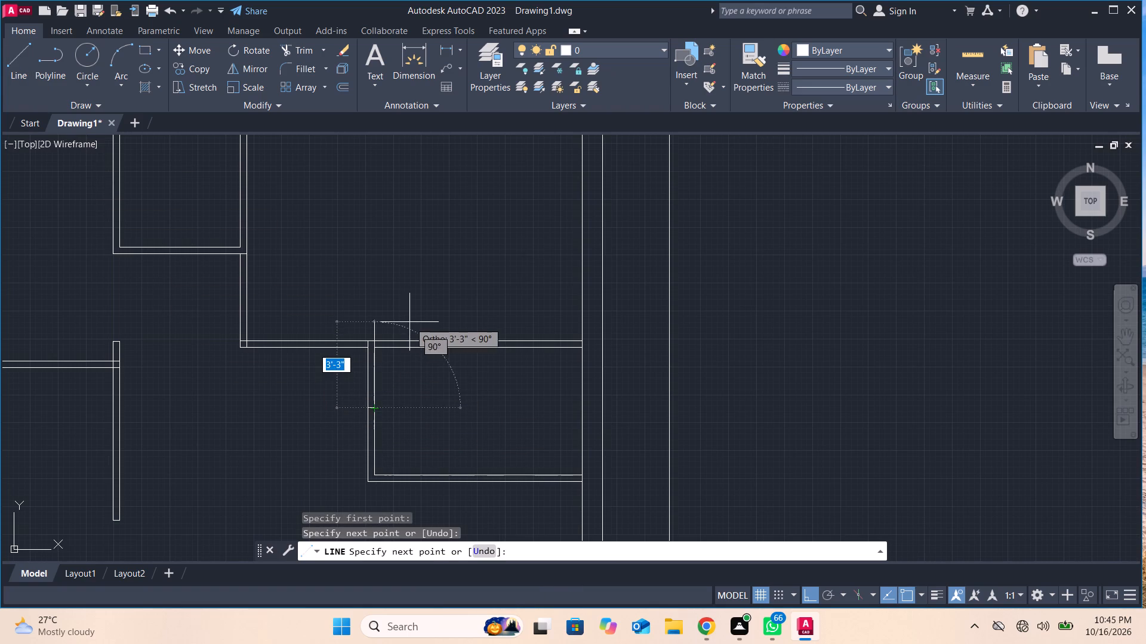
{"action": "key", "text": "Escape"}
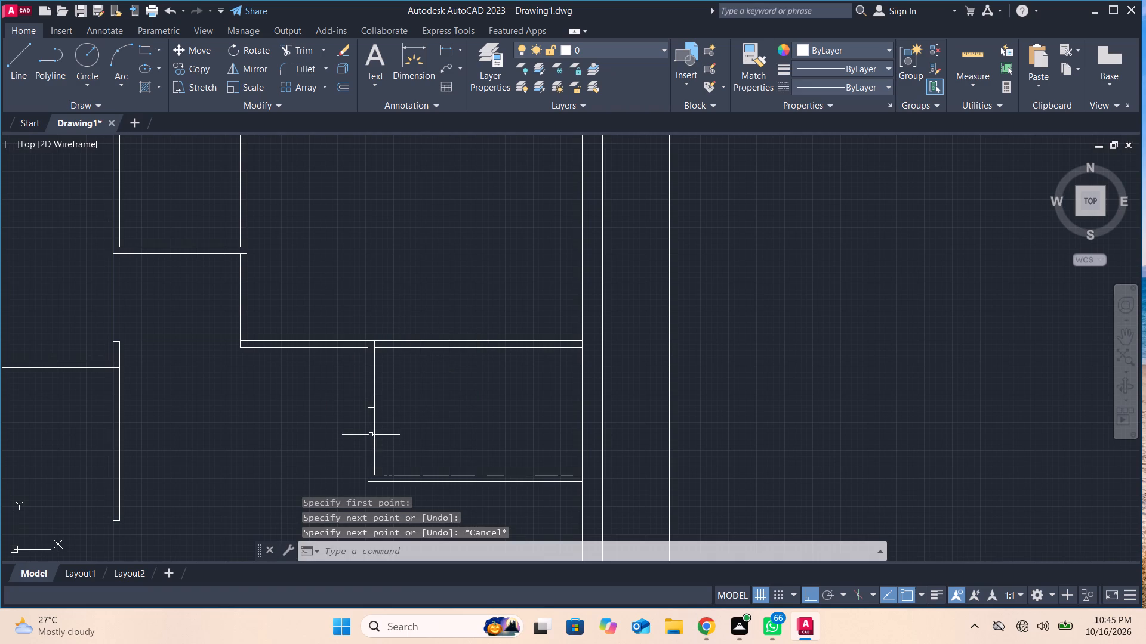
{"action": "left_click", "coordinate": [16, 72]}
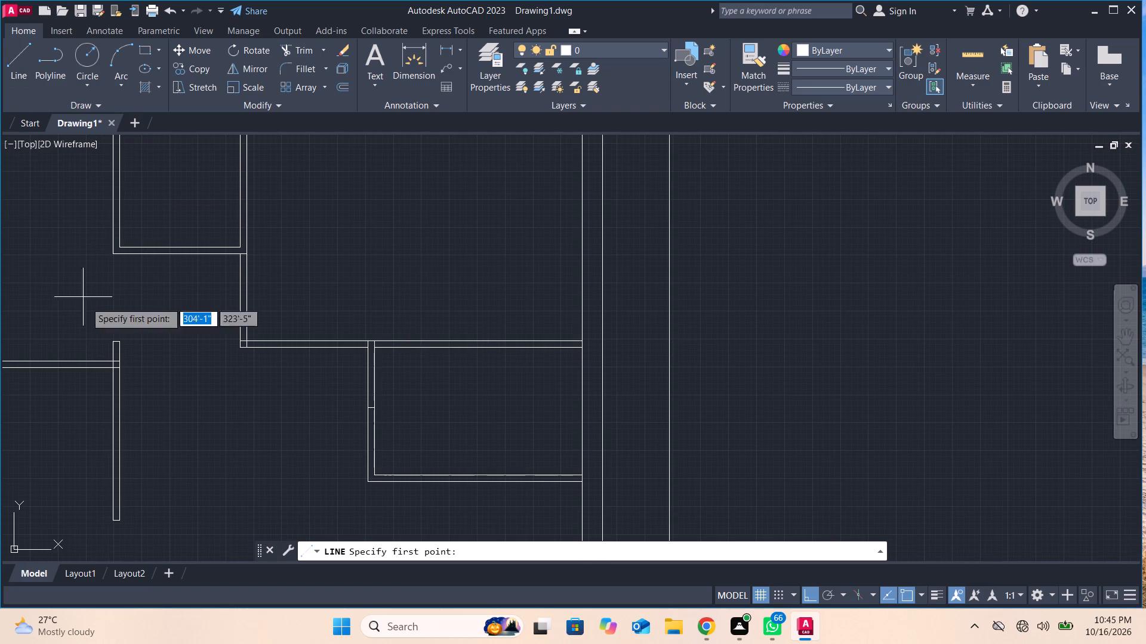
{"action": "left_click", "coordinate": [368, 463]}
{"action": "left_click", "coordinate": [378, 462]}
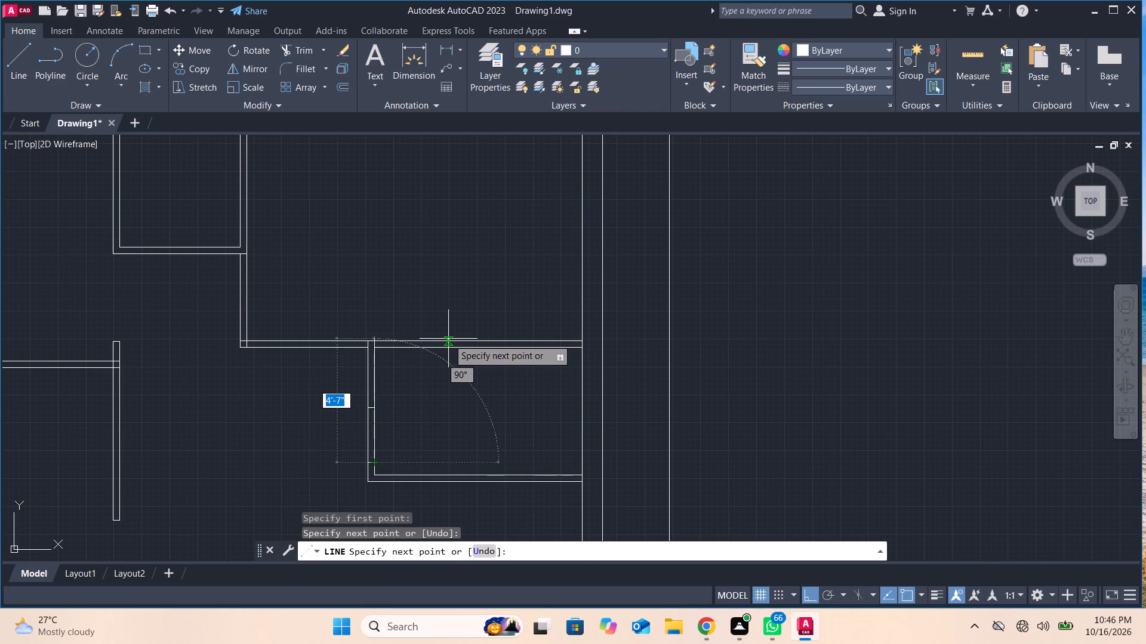
{"action": "key", "text": "Return"}
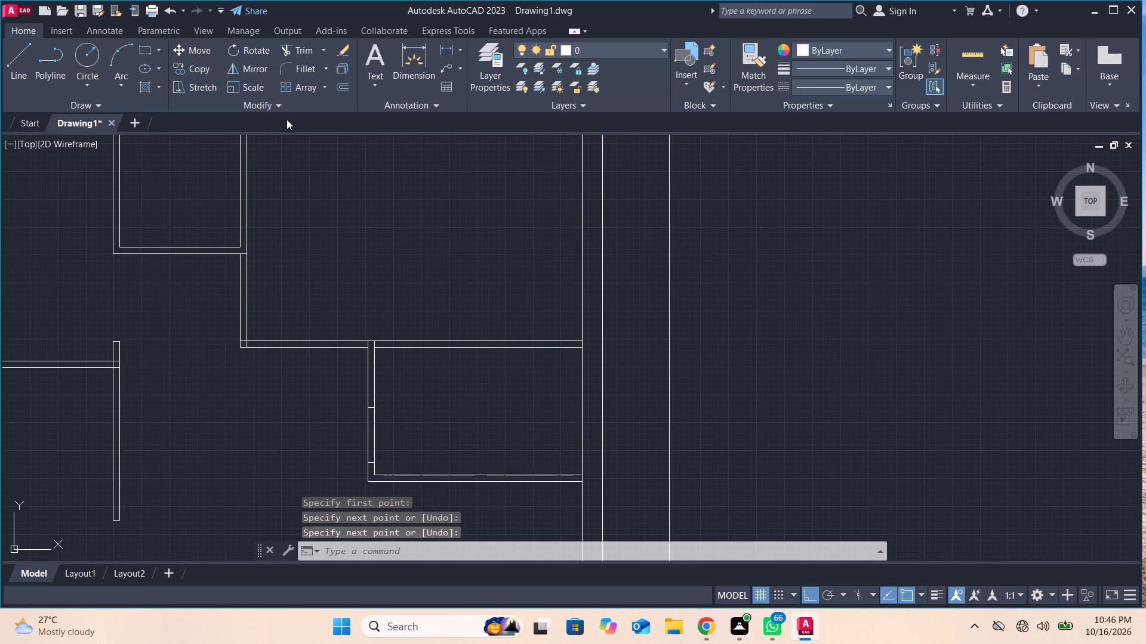
{"action": "left_click", "coordinate": [292, 57]}
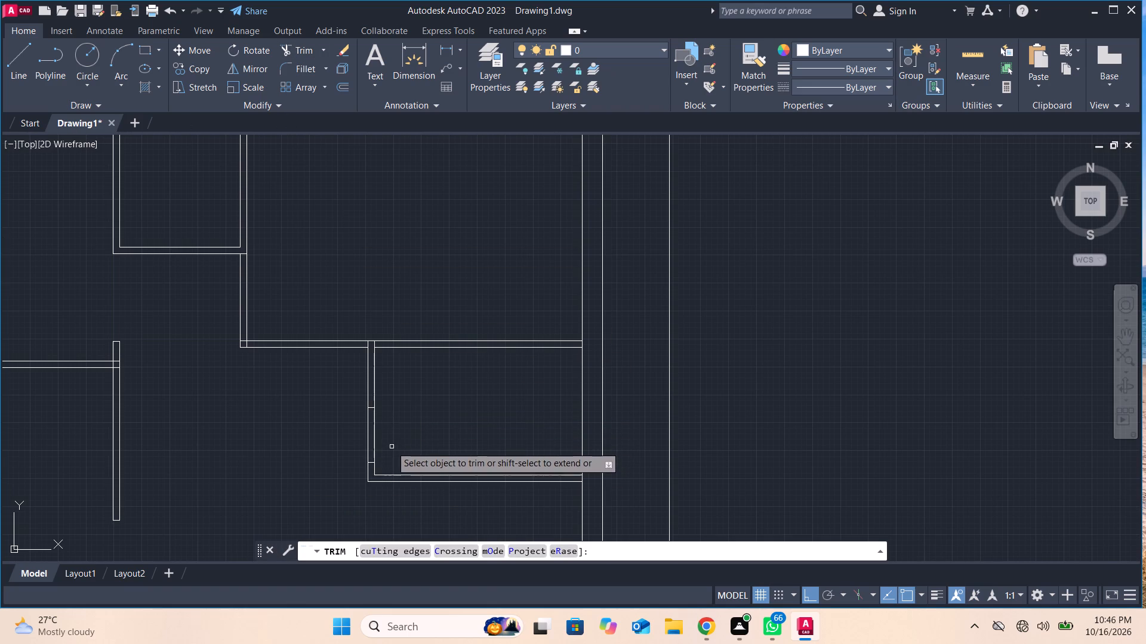
{"action": "left_click_drag", "start_coordinate": [385, 438], "coordinate": [307, 428]}
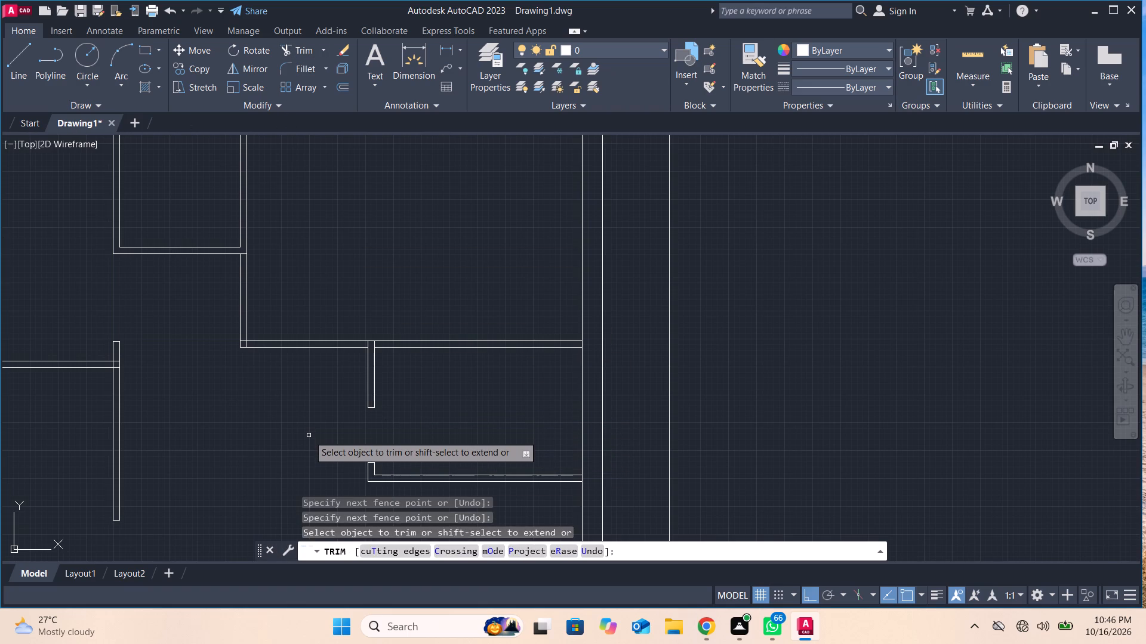
Draw a partition stub 3" wide and about 2'8" long north from the upper horizontal partition, in line with the short vertical partition.
{"action": "middle_click_drag", "start_coordinate": [309, 435], "coordinate": [298, 527]}
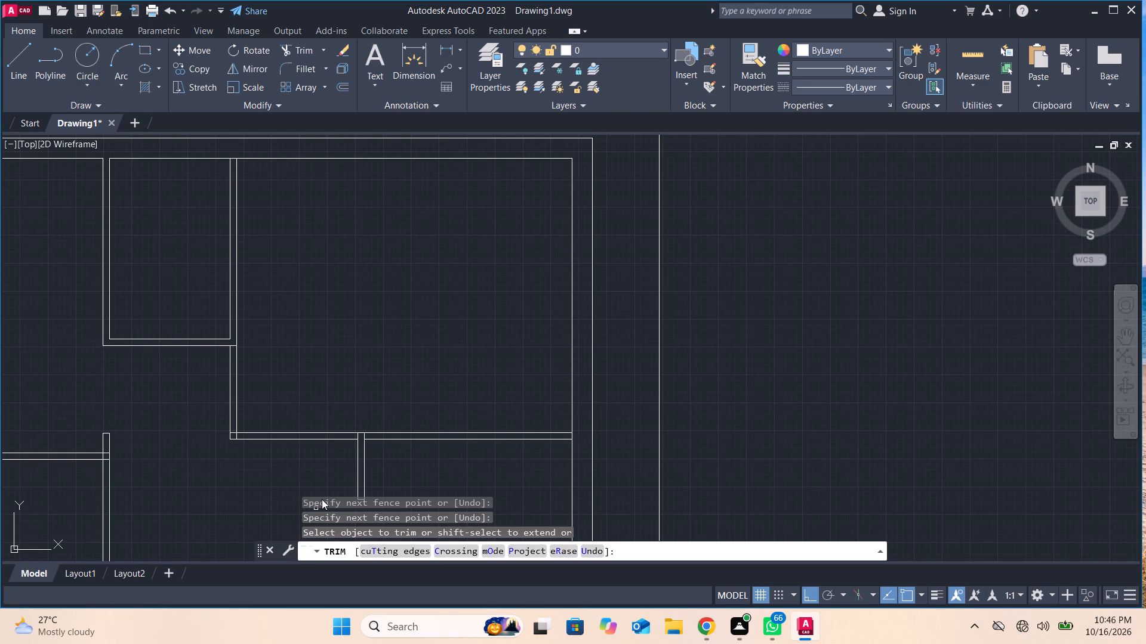
{"action": "middle_click_drag", "start_coordinate": [322, 499], "coordinate": [318, 532]}
{"action": "left_click", "coordinate": [16, 75]}
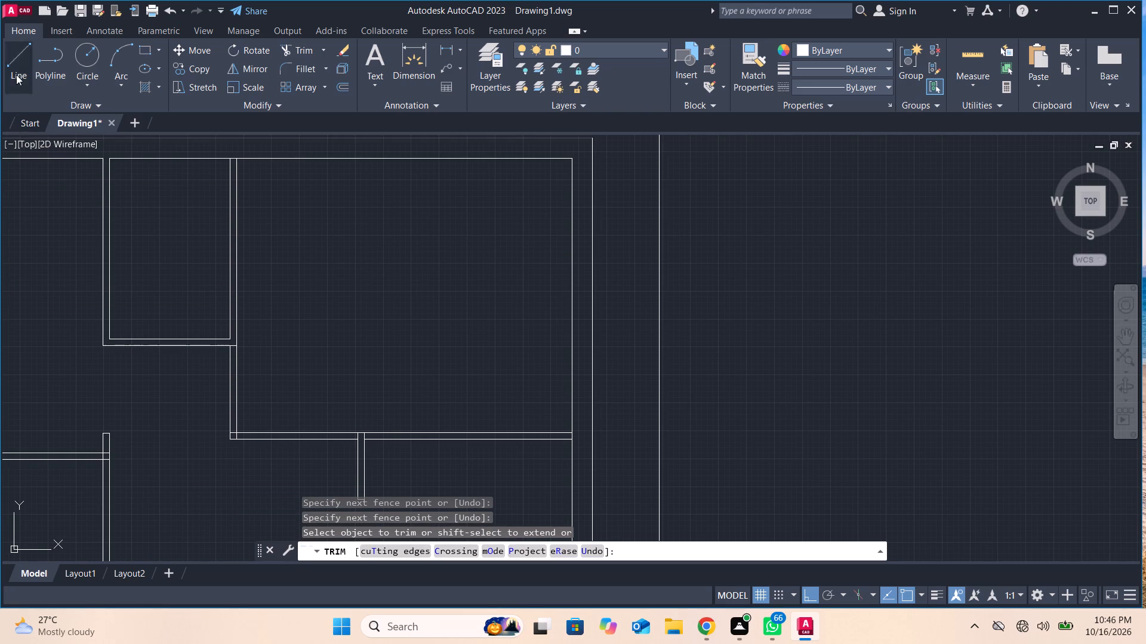
{"action": "scroll", "coordinate": [365, 466], "scroll_direction": "up", "scroll_amount": 2}
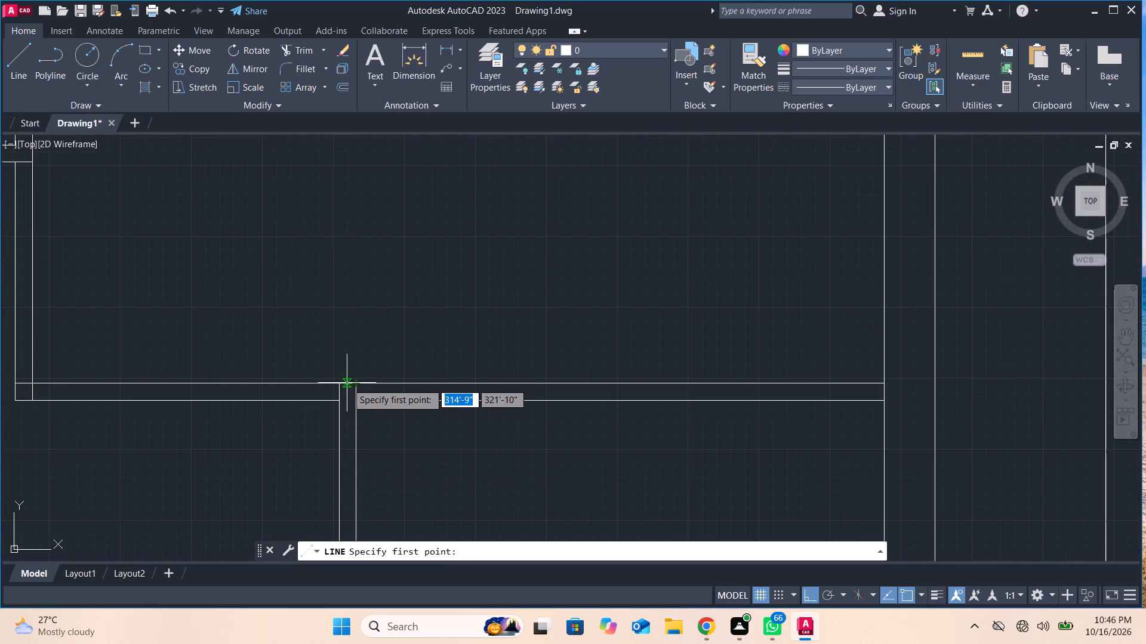
{"action": "left_click", "coordinate": [340, 383]}
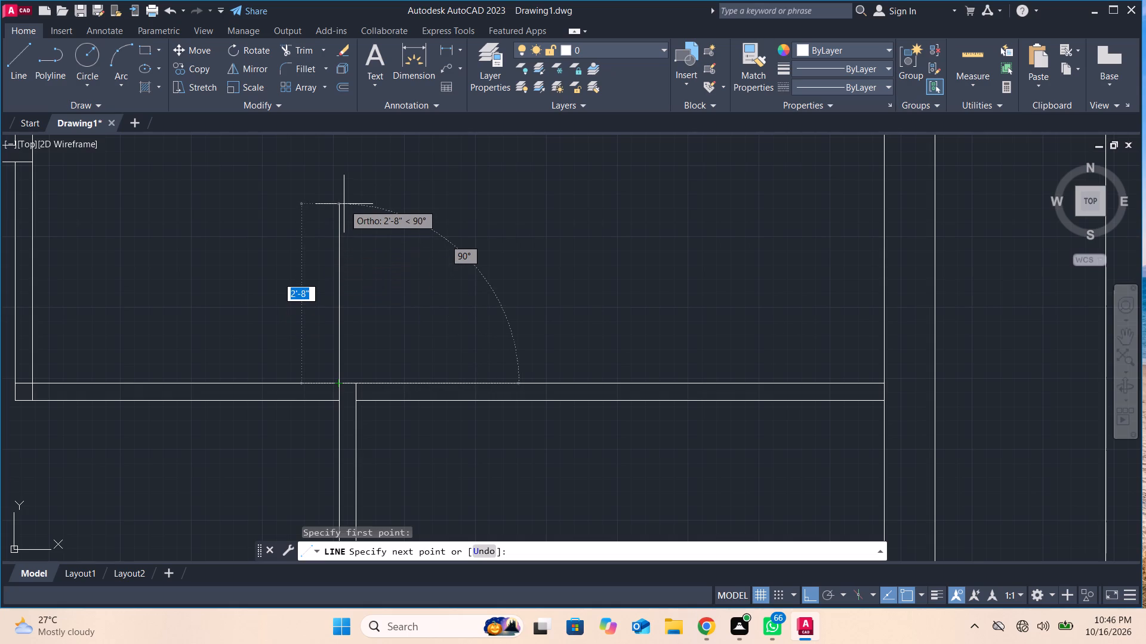
{"action": "left_click", "coordinate": [344, 204]}
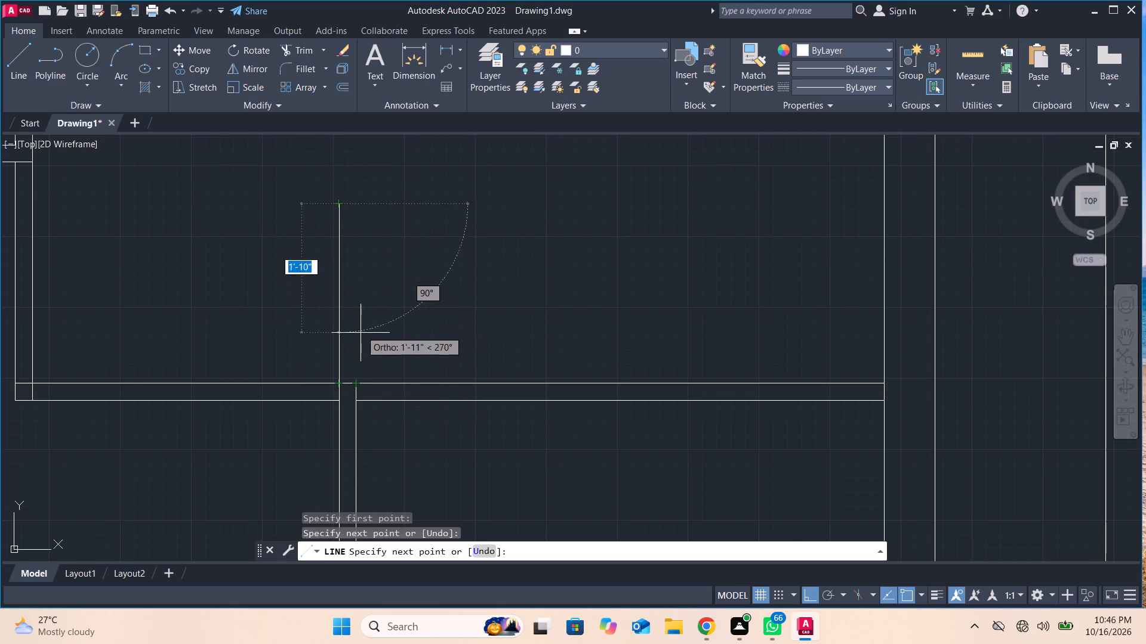
{"action": "left_click", "coordinate": [356, 205]}
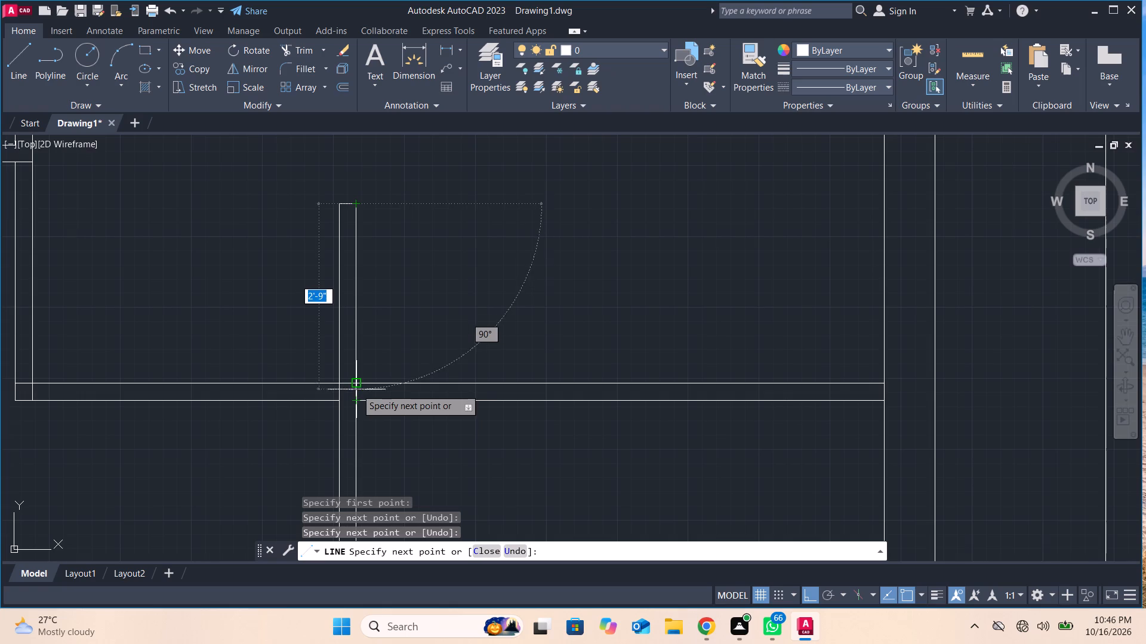
{"action": "left_click", "coordinate": [358, 382]}
{"action": "key", "text": "Return"}
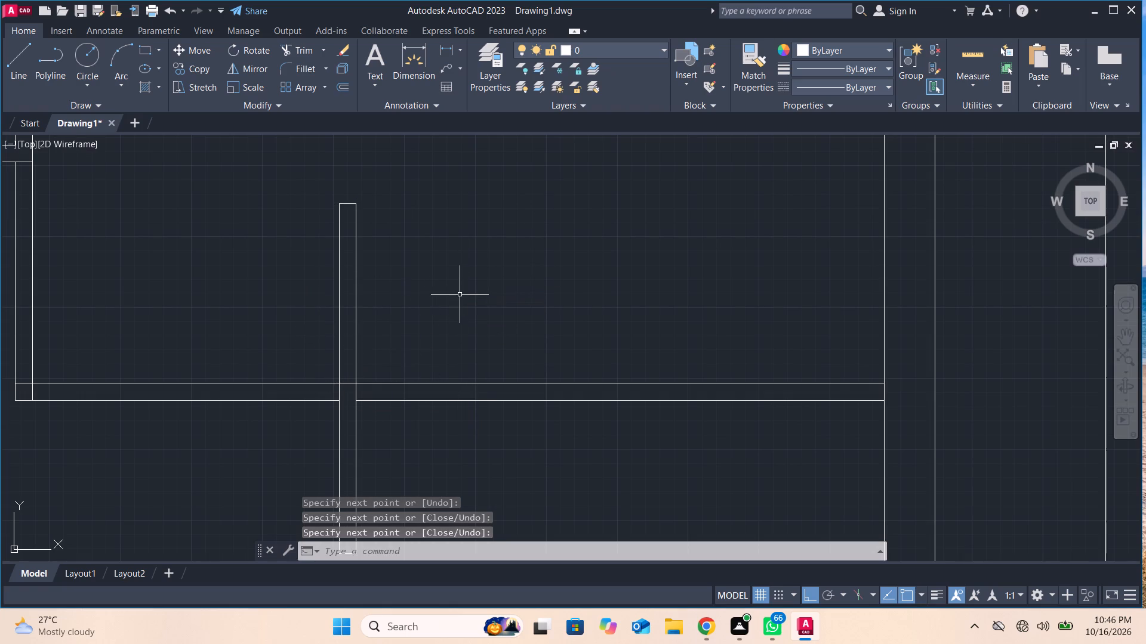
Trim the upper horizontal partition's north face and the vertical partition's east face where the new stub crosses, opening up the junction.
{"action": "scroll", "coordinate": [445, 312], "scroll_direction": "down", "scroll_amount": 1}
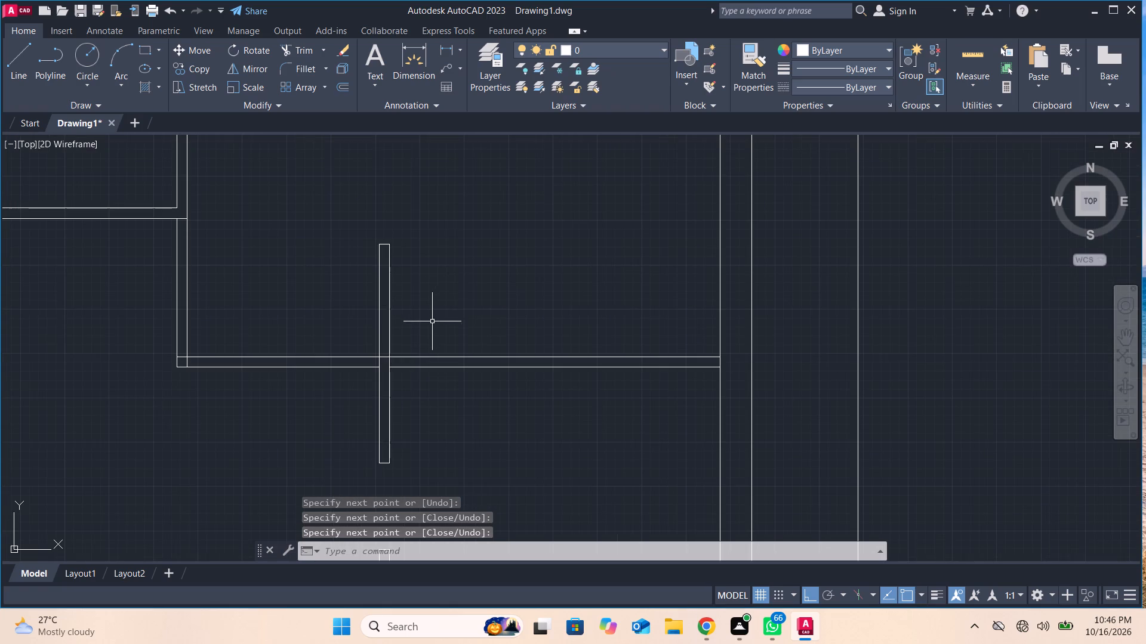
{"action": "left_click", "coordinate": [17, 60]}
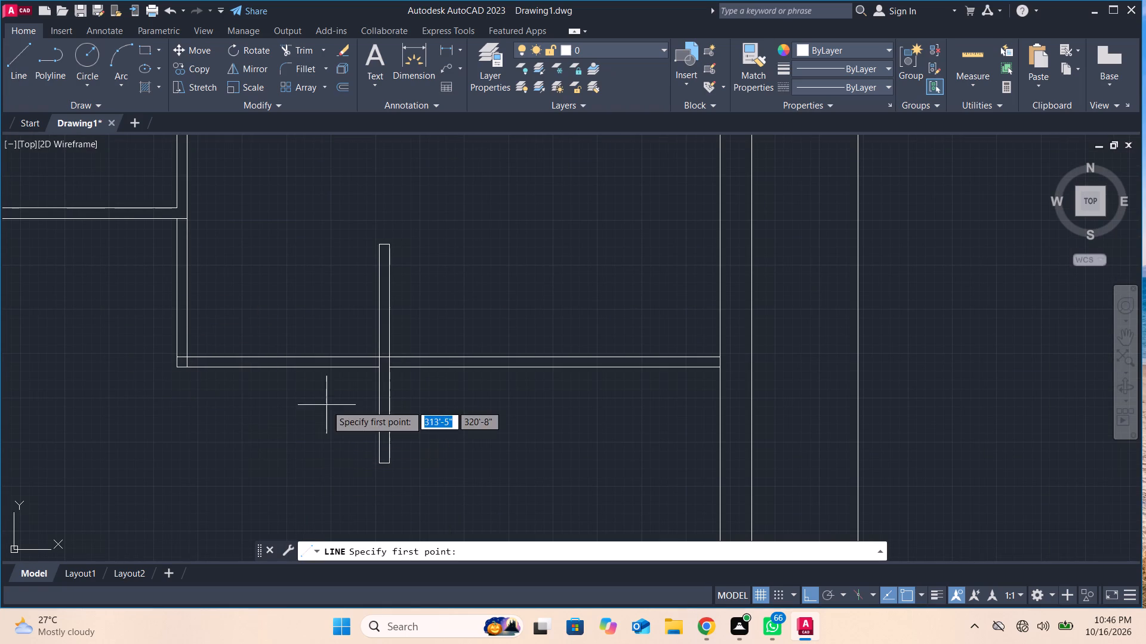
{"action": "scroll", "coordinate": [389, 382], "scroll_direction": "up", "scroll_amount": 3}
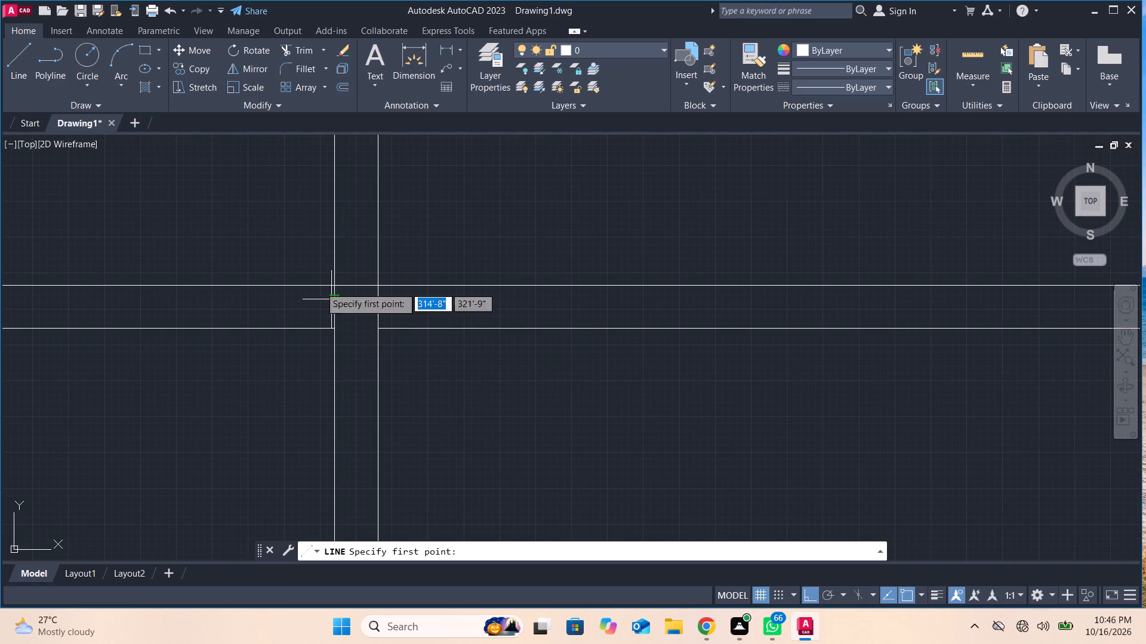
{"action": "left_click", "coordinate": [294, 48]}
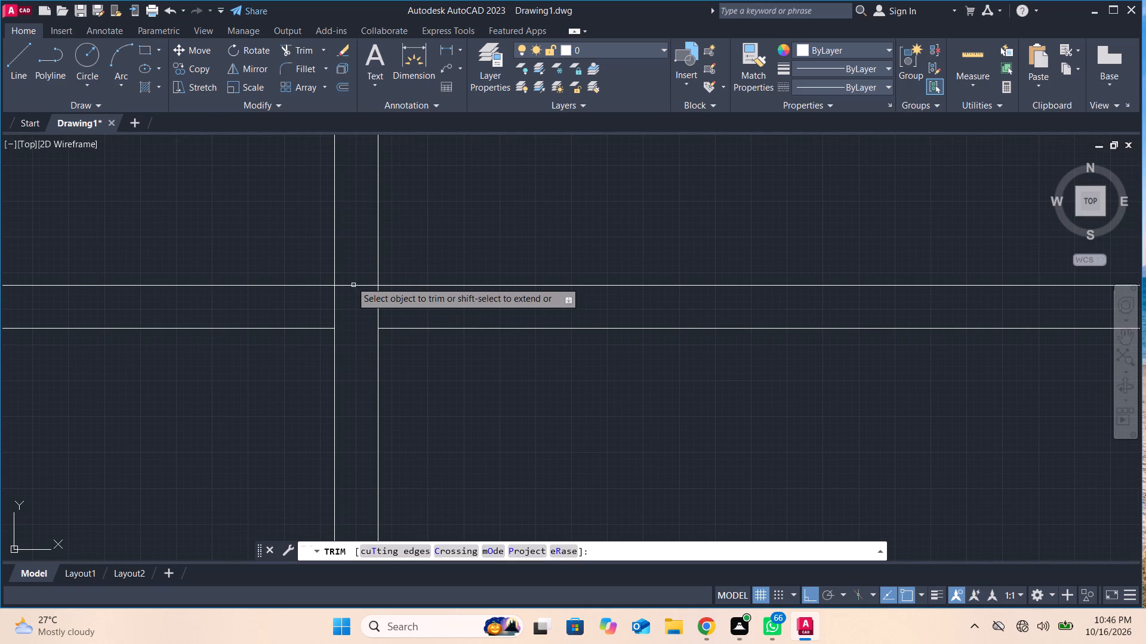
{"action": "left_click", "coordinate": [351, 287]}
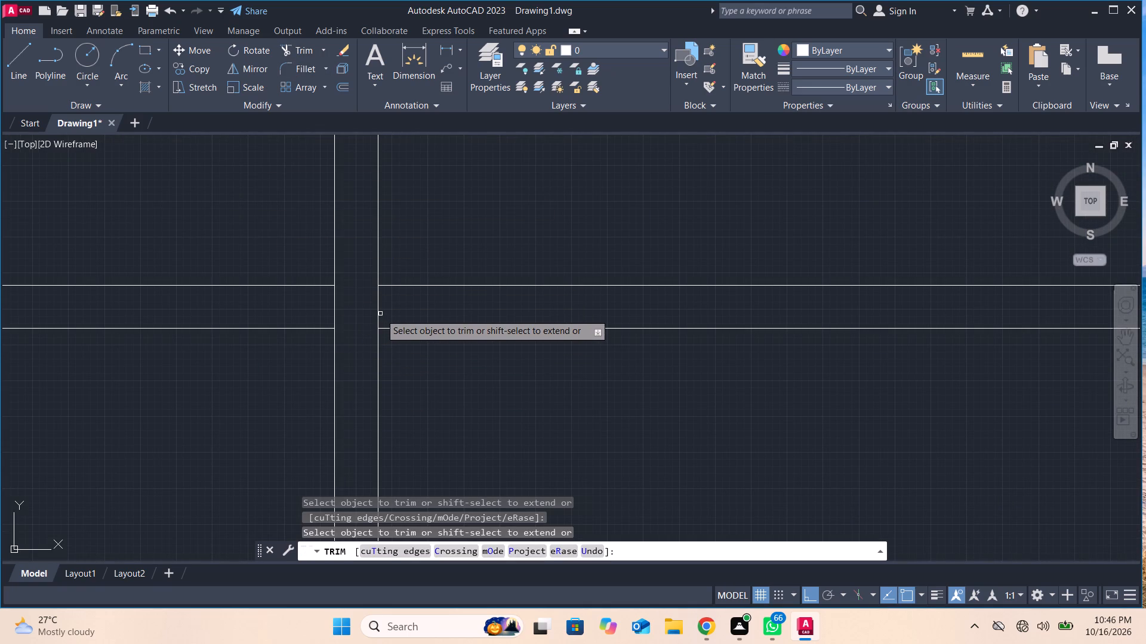
{"action": "left_click", "coordinate": [378, 309]}
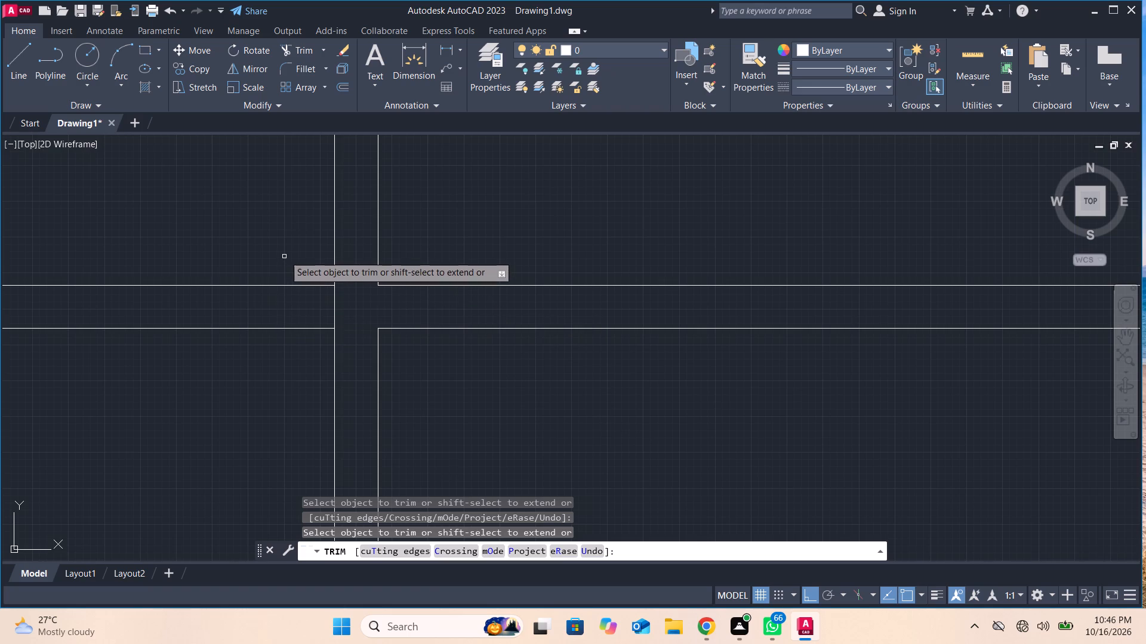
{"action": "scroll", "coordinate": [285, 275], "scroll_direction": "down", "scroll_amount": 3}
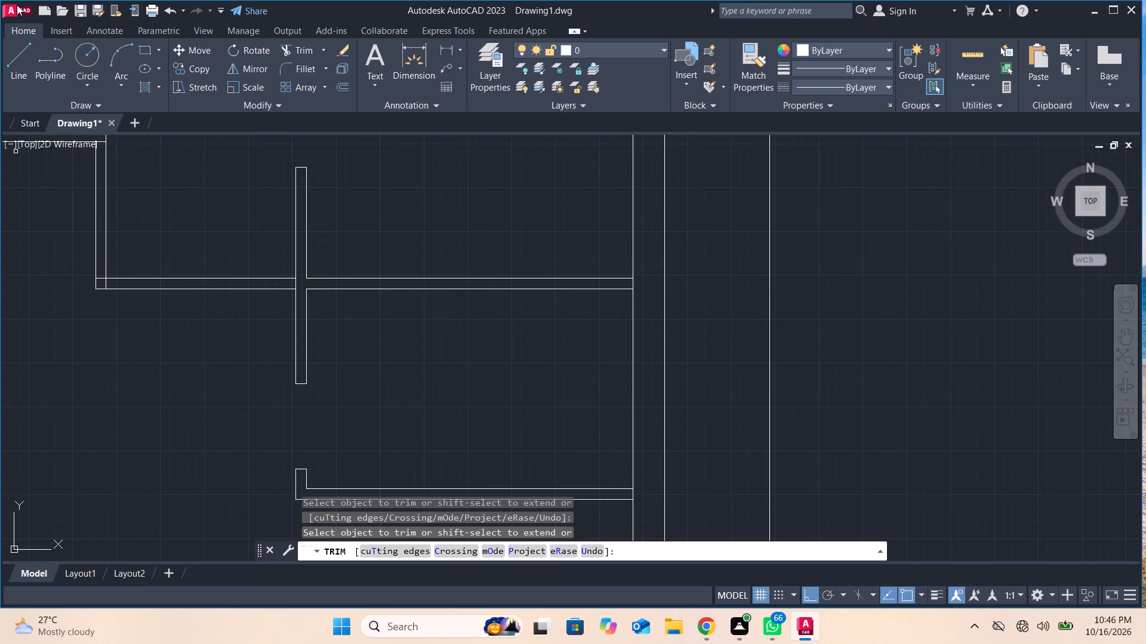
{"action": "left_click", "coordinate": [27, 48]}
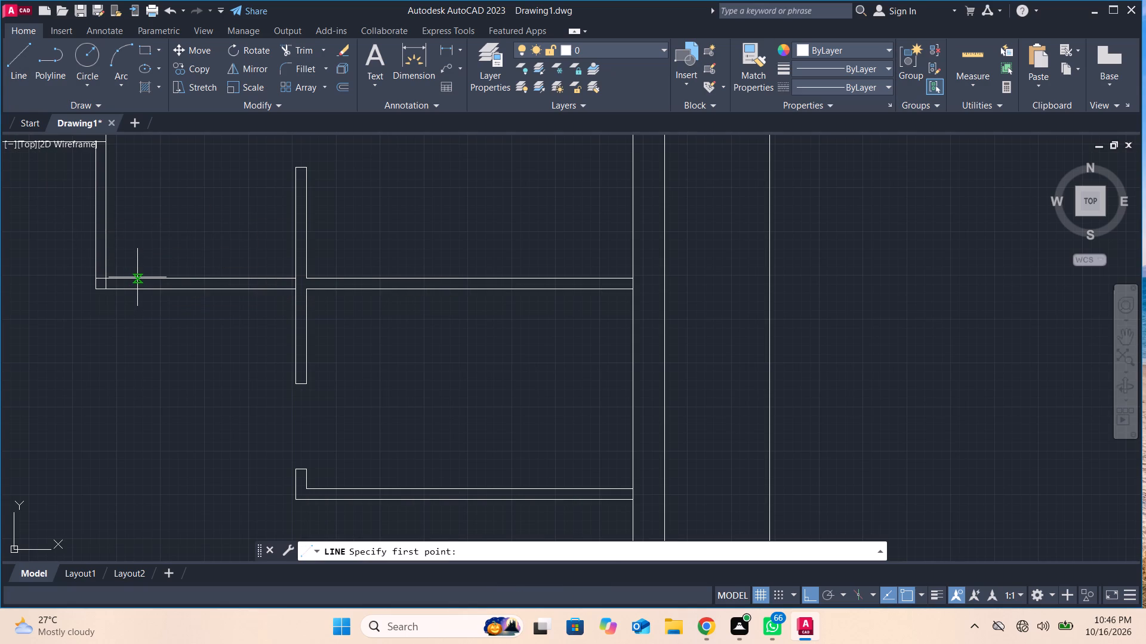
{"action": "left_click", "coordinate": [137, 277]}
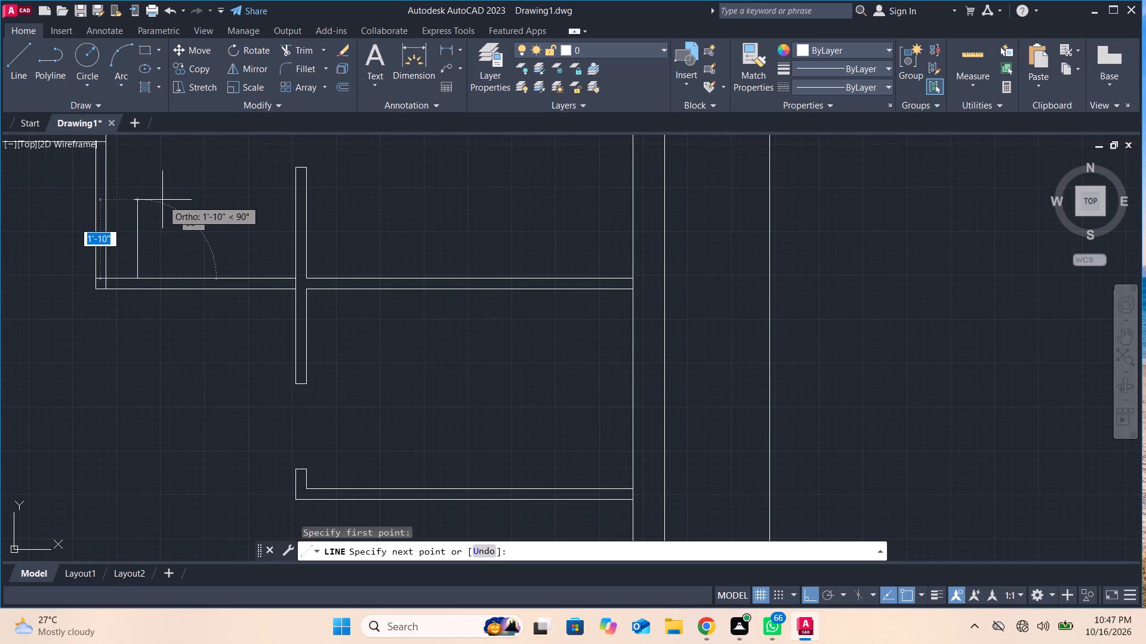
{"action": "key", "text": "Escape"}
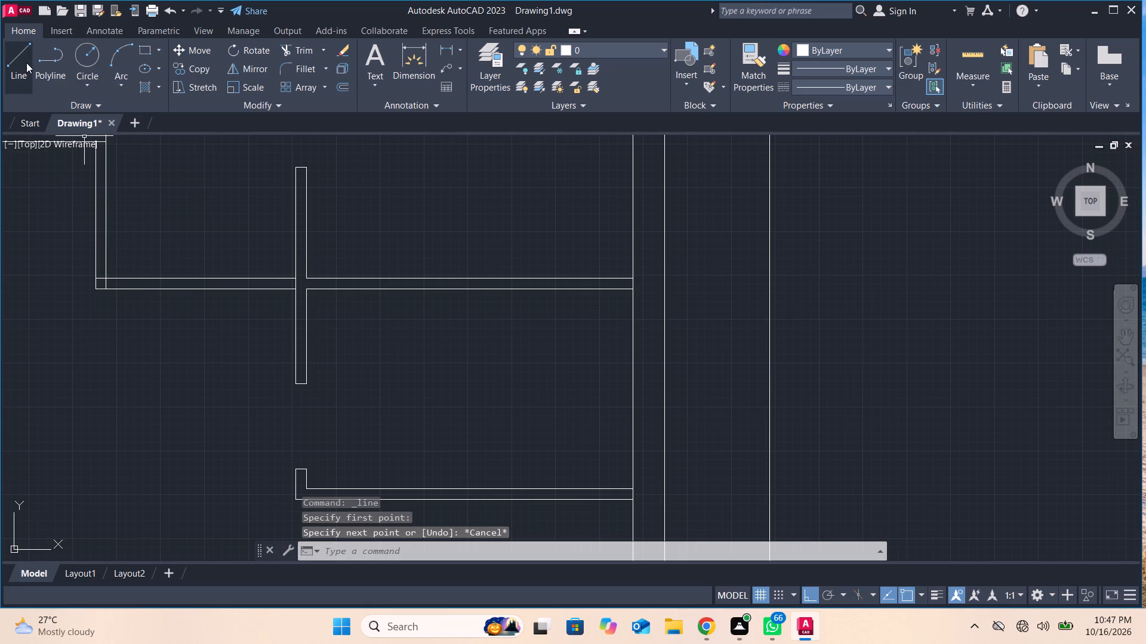
Cut an opening in the upper horizontal partition west of the stub, drawing a line across it and trimming both faces from there to the stub.
{"action": "left_click", "coordinate": [26, 63]}
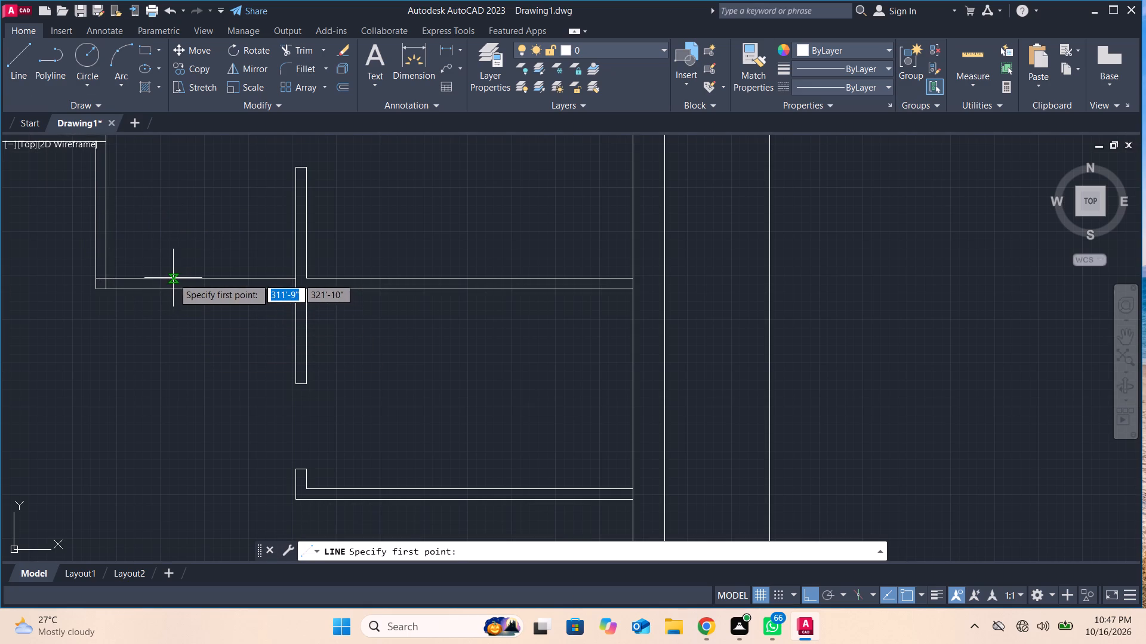
{"action": "left_click", "coordinate": [173, 278]}
{"action": "left_click", "coordinate": [172, 292]}
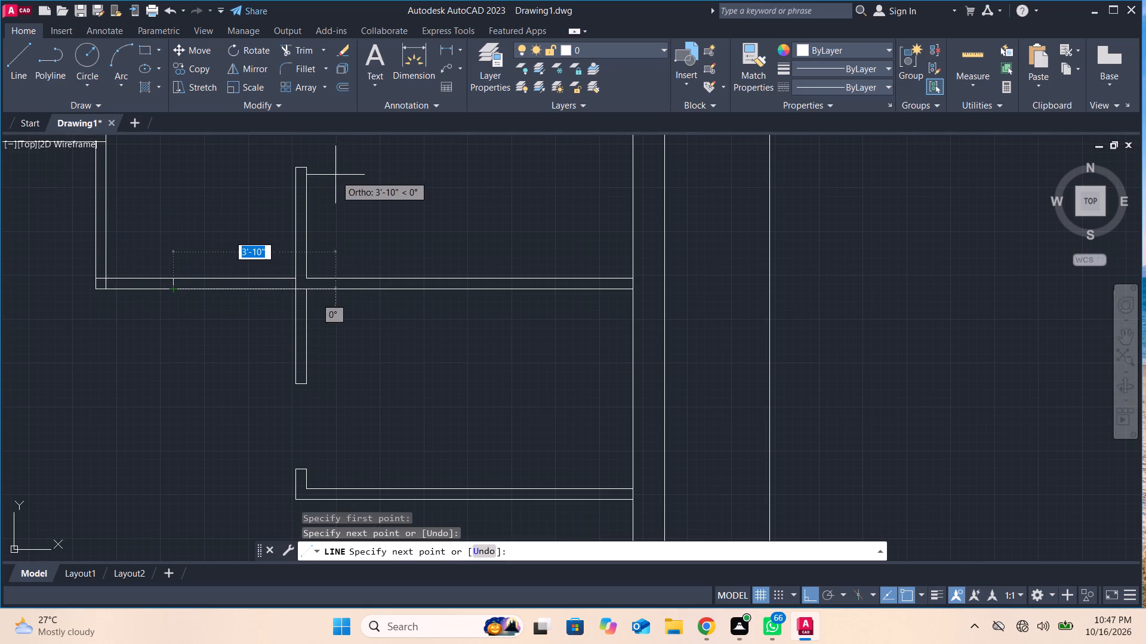
{"action": "key", "text": "Return"}
{"action": "left_click", "coordinate": [288, 53]}
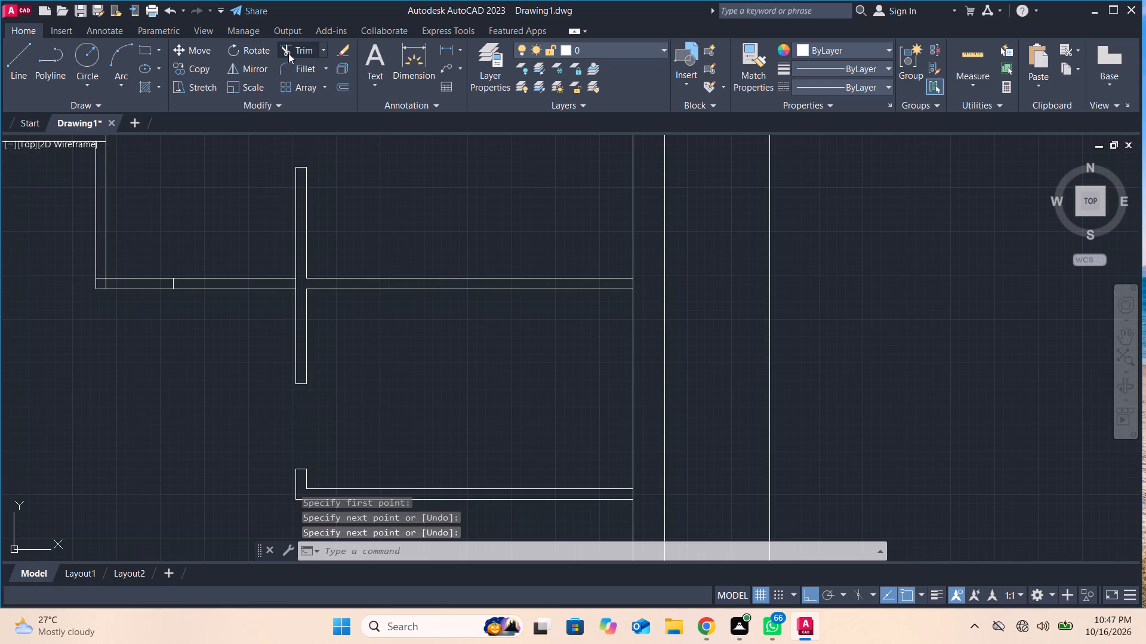
{"action": "left_click_drag", "start_coordinate": [232, 289], "coordinate": [232, 283]}
{"action": "left_click", "coordinate": [238, 280]}
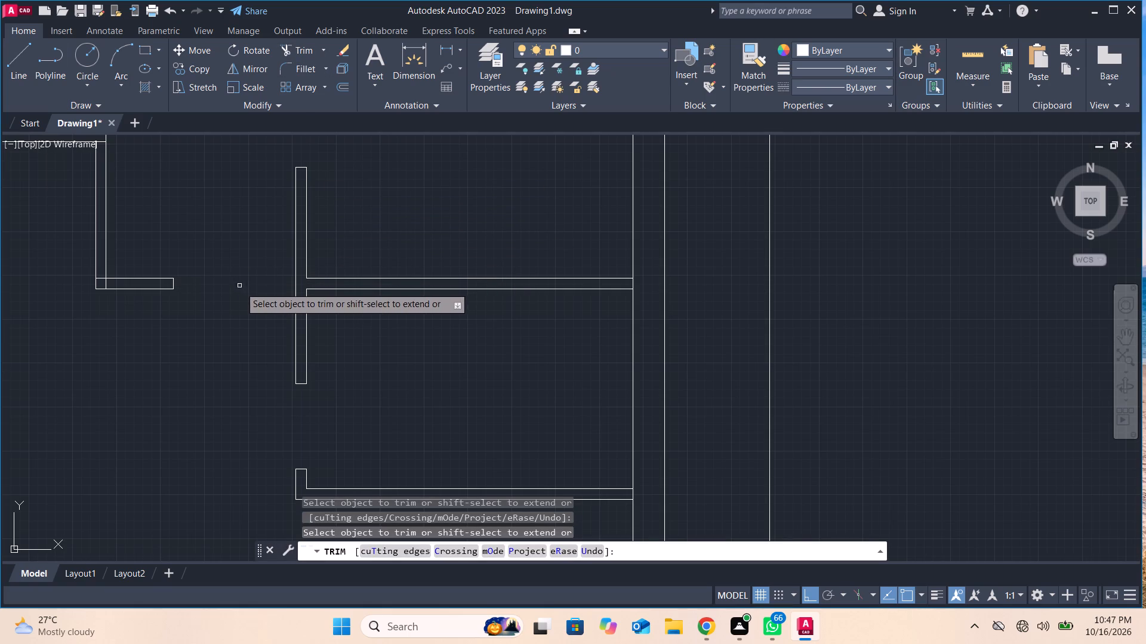
Trim the two overlapping inner lines at the corner where the upper horizontal partition's west end meets the vertical partition.
{"action": "left_click", "coordinate": [106, 286]}
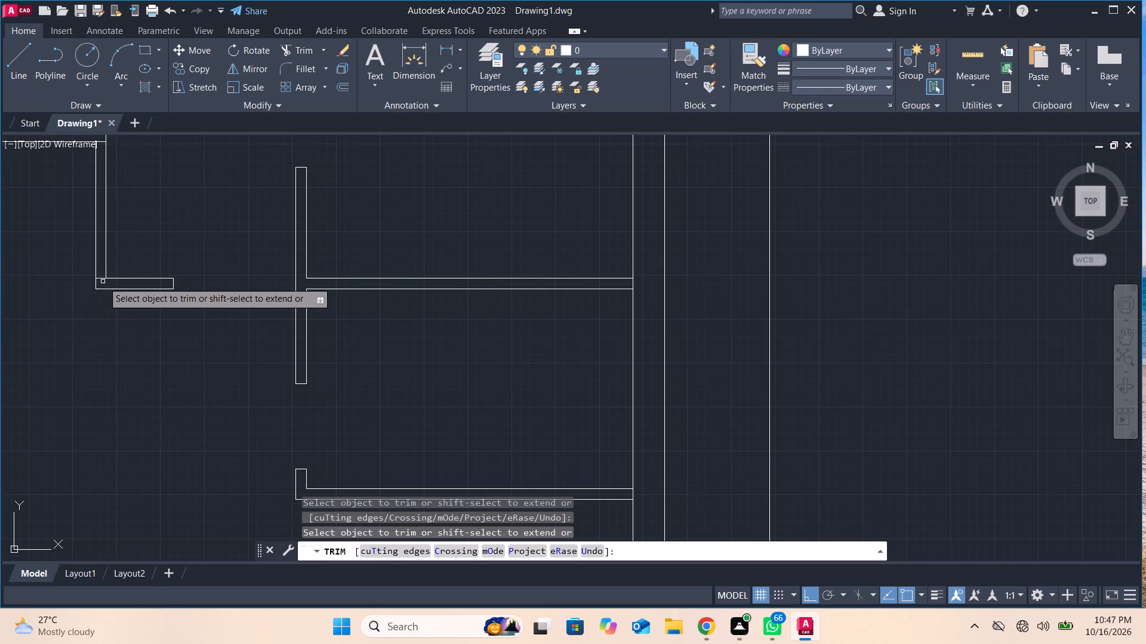
{"action": "left_click", "coordinate": [102, 279]}
Draw a 3" line across the east partition of the small north room, just south of the north wall.
{"action": "scroll", "coordinate": [215, 275], "scroll_direction": "down", "scroll_amount": 1}
{"action": "middle_click_drag", "start_coordinate": [216, 275], "coordinate": [217, 275]}
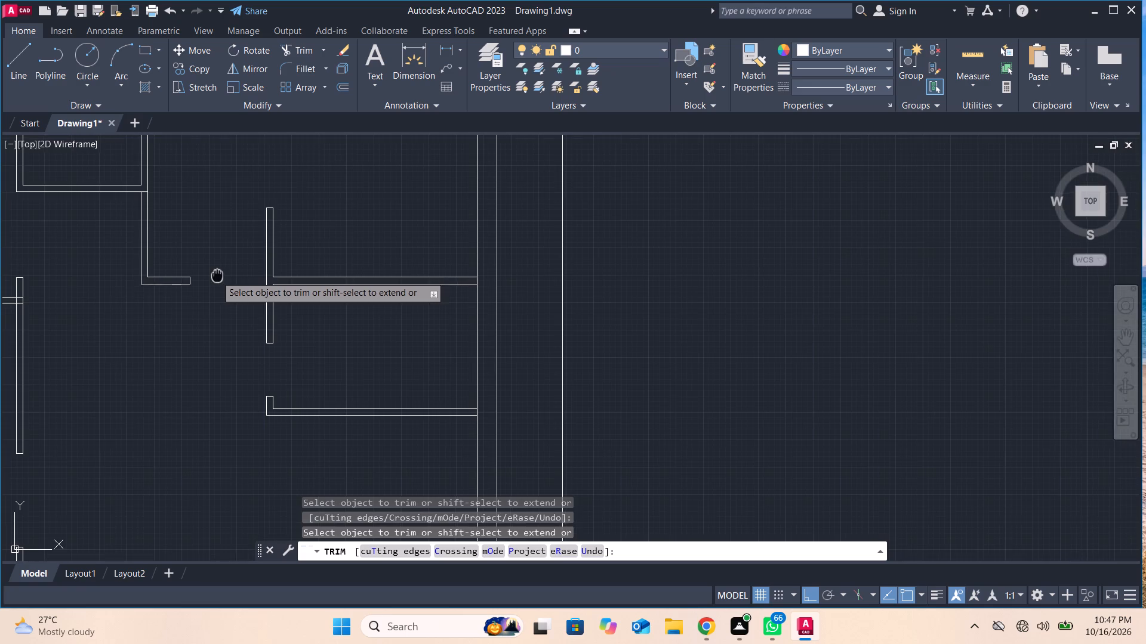
{"action": "middle_click_drag", "start_coordinate": [217, 275], "coordinate": [241, 373]}
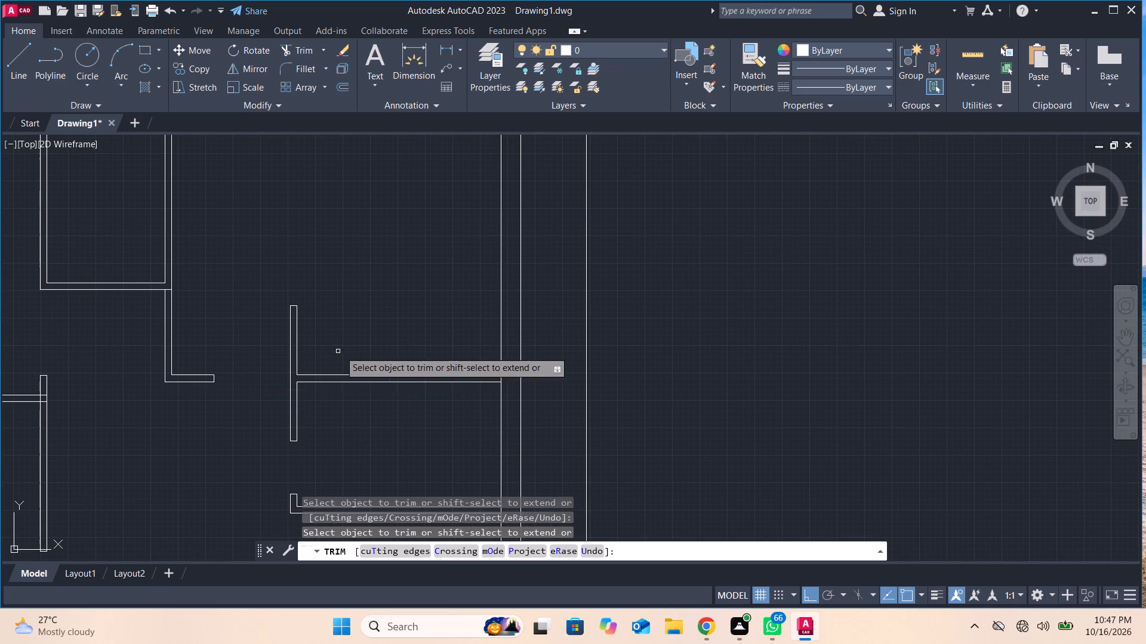
{"action": "middle_click_drag", "start_coordinate": [261, 221], "coordinate": [294, 361]}
{"action": "scroll", "coordinate": [297, 361], "scroll_direction": "down", "scroll_amount": 1}
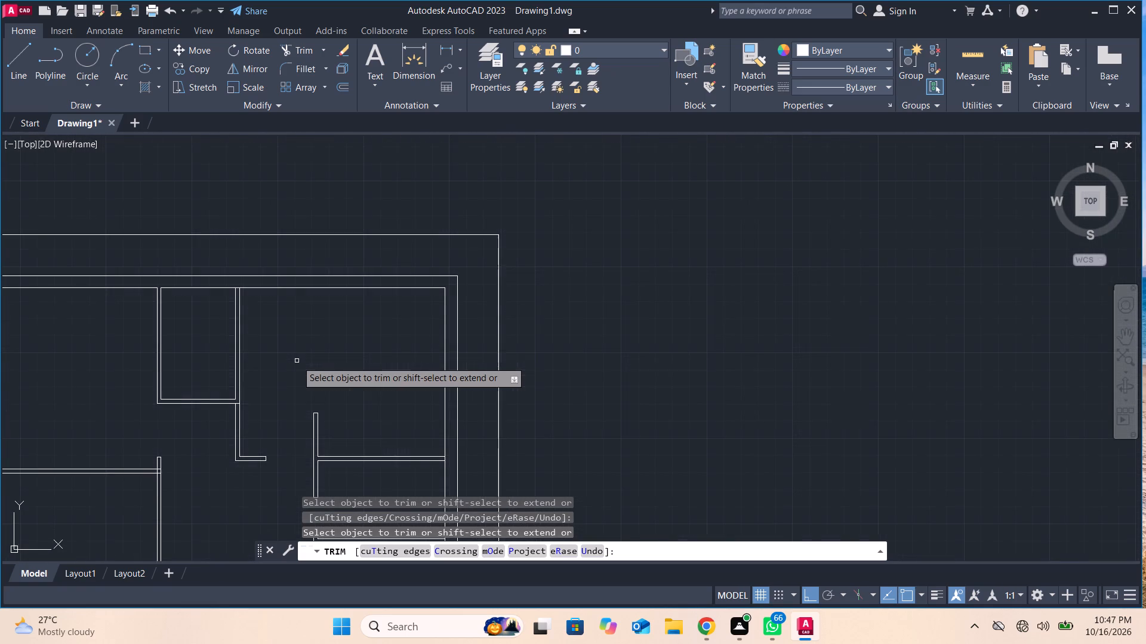
{"action": "middle_click_drag", "start_coordinate": [303, 361], "coordinate": [435, 256]}
{"action": "scroll", "coordinate": [416, 333], "scroll_direction": "down", "scroll_amount": 1}
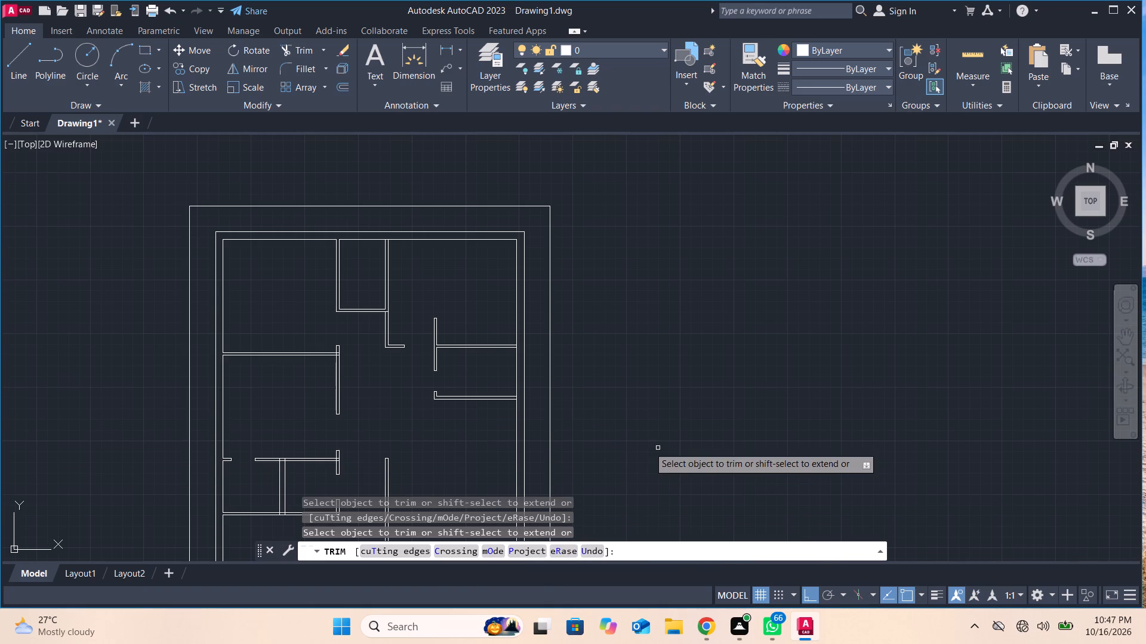
{"action": "left_click", "coordinate": [26, 69]}
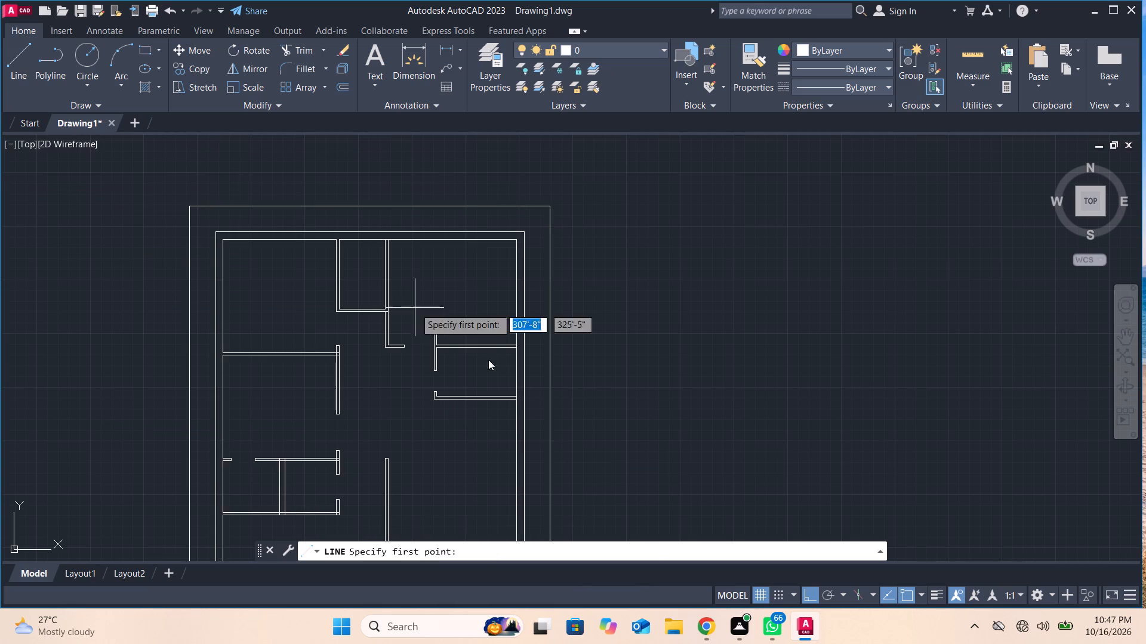
{"action": "middle_click_drag", "start_coordinate": [525, 385], "coordinate": [543, 531]}
{"action": "scroll", "coordinate": [414, 409], "scroll_direction": "up", "scroll_amount": 3}
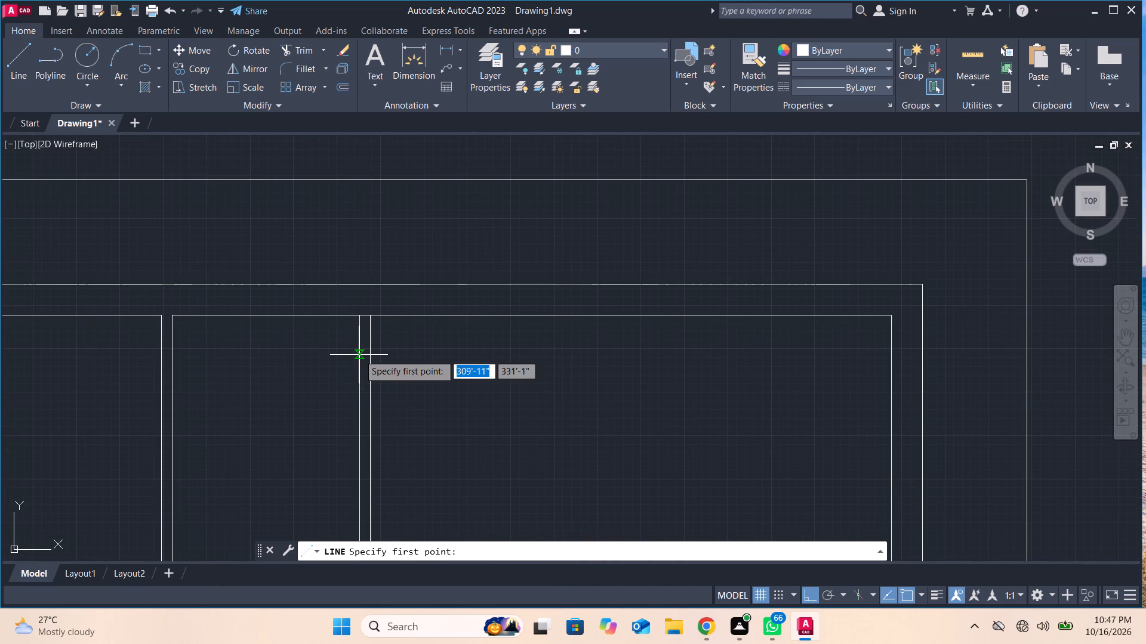
{"action": "left_click", "coordinate": [360, 338]}
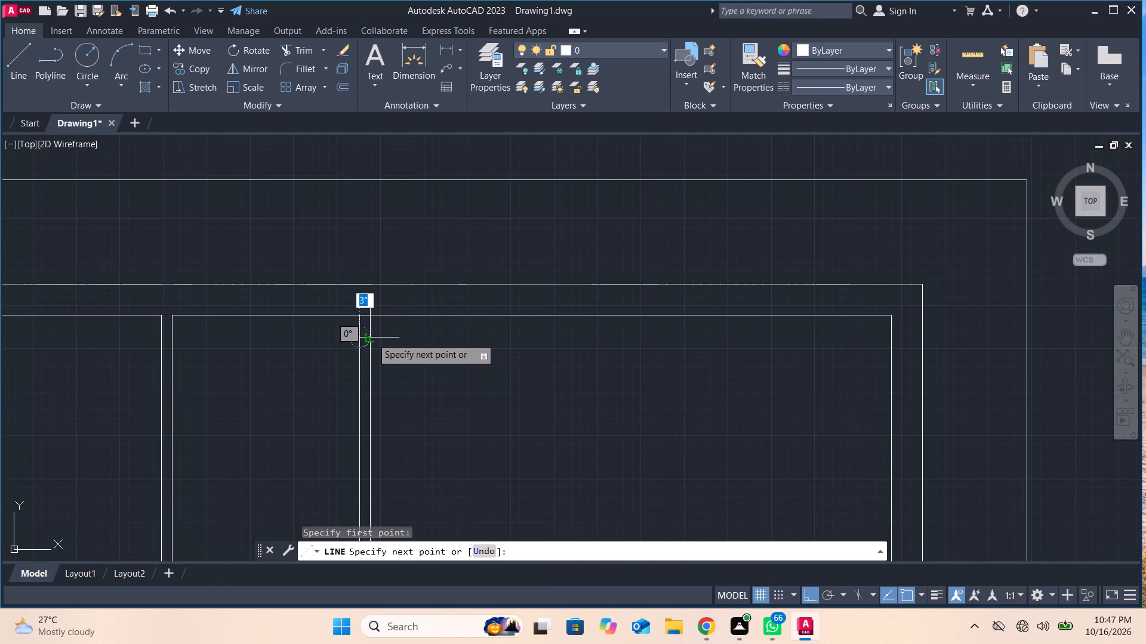
{"action": "left_click", "coordinate": [372, 338]}
{"action": "key", "text": "Return"}
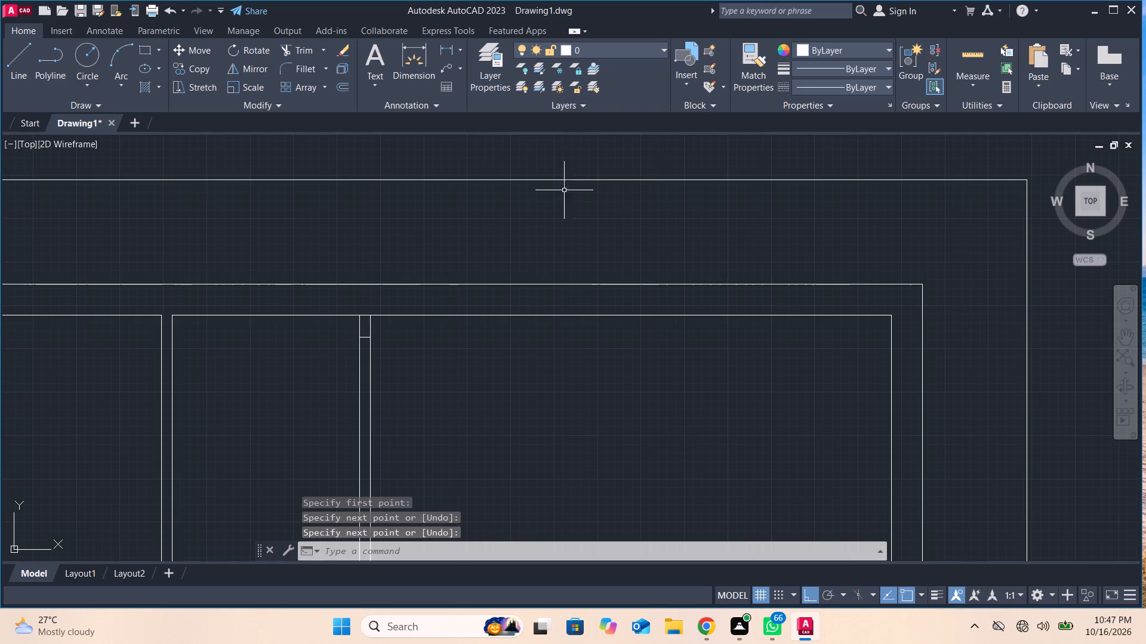
Draw a second 3" line across the small north room's east partition, farther south, marking the door opening's other side.
{"action": "left_click", "coordinate": [32, 55]}
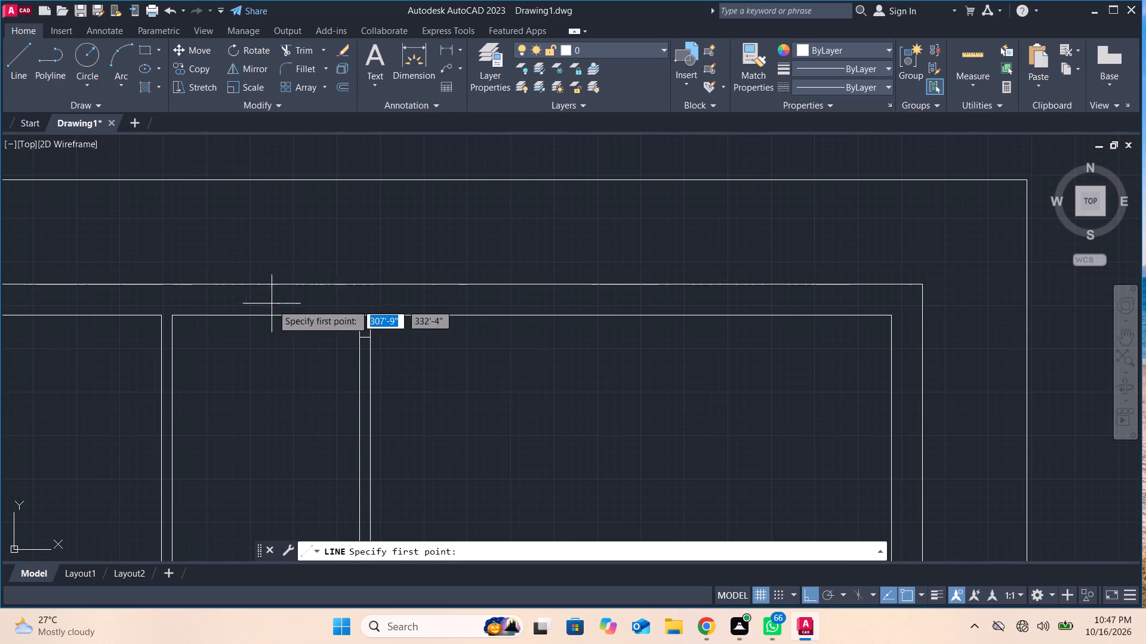
{"action": "scroll", "coordinate": [358, 406], "scroll_direction": "down", "scroll_amount": 1}
{"action": "middle_click_drag", "start_coordinate": [357, 400], "coordinate": [352, 327]}
{"action": "scroll", "coordinate": [352, 354], "scroll_direction": "up", "scroll_amount": 1}
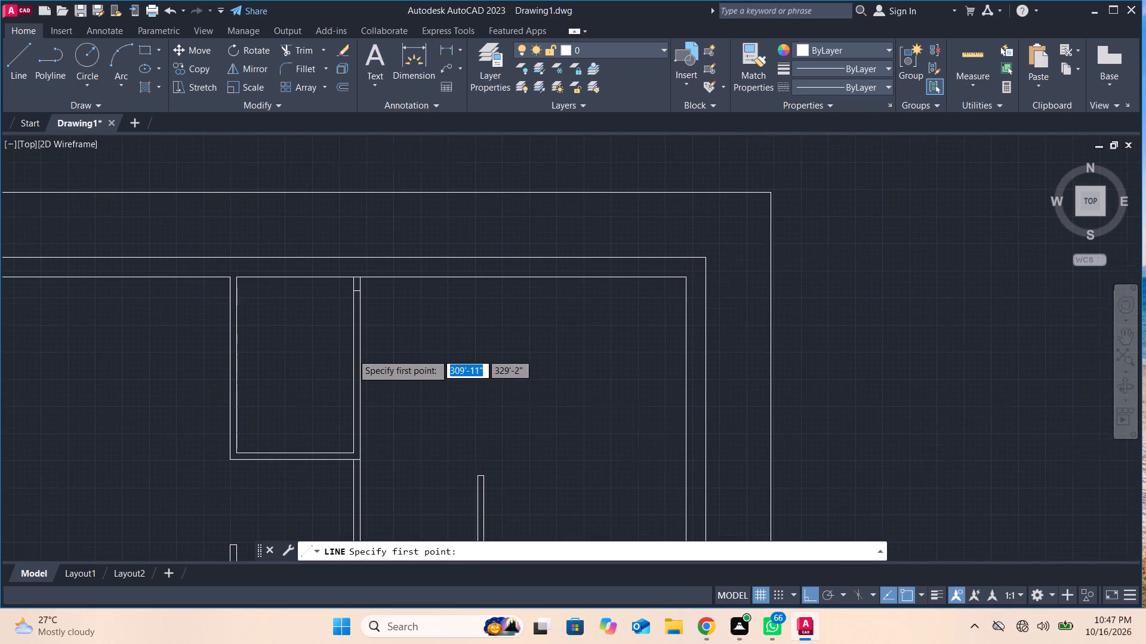
{"action": "scroll", "coordinate": [352, 354], "scroll_direction": "up", "scroll_amount": 2}
{"action": "left_click", "coordinate": [349, 342]}
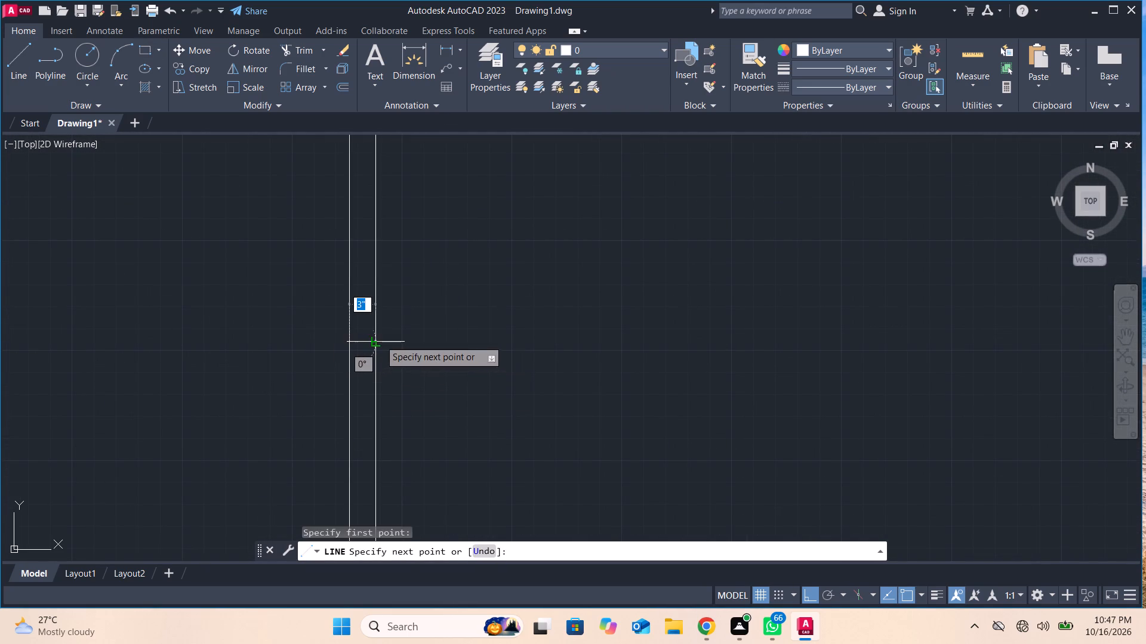
{"action": "left_click", "coordinate": [380, 340]}
{"action": "key", "text": "Return"}
Trim both faces of the small north room's east partition between the two lines to cut the door opening.
{"action": "scroll", "coordinate": [492, 275], "scroll_direction": "down", "scroll_amount": 1}
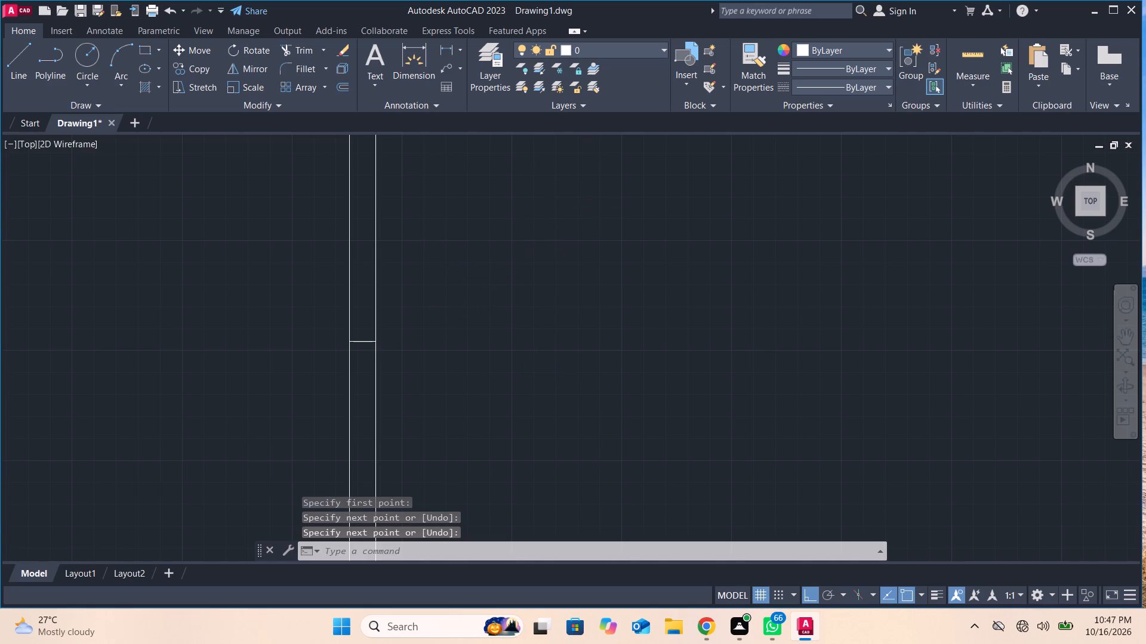
{"action": "scroll", "coordinate": [492, 275], "scroll_direction": "down", "scroll_amount": 2}
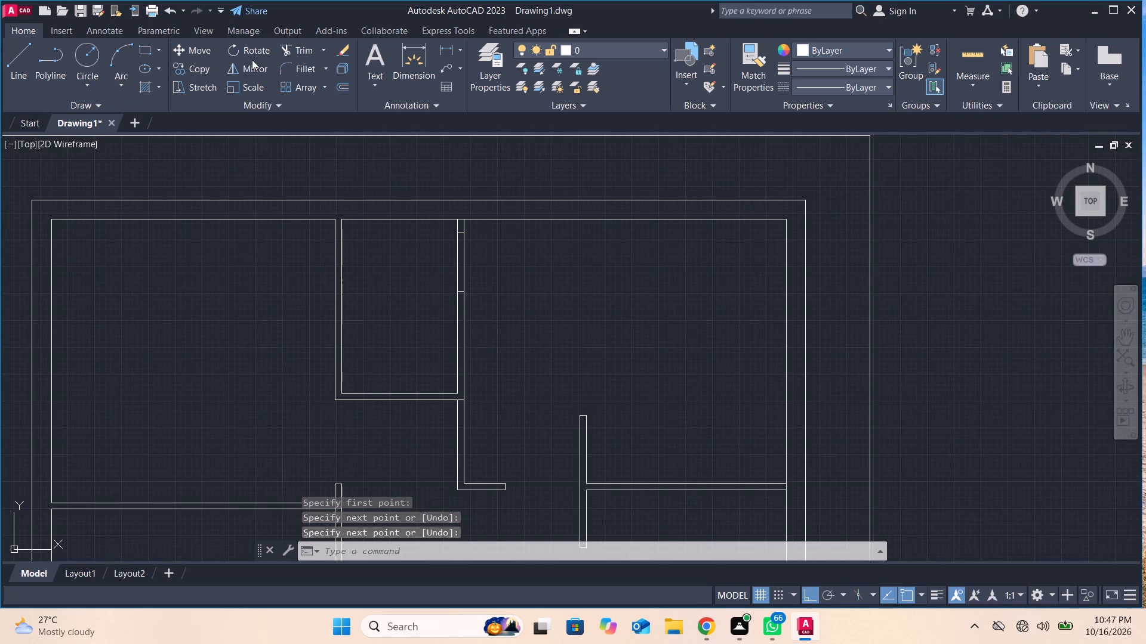
{"action": "left_click", "coordinate": [291, 54]}
{"action": "left_click_drag", "start_coordinate": [405, 286], "coordinate": [599, 300]}
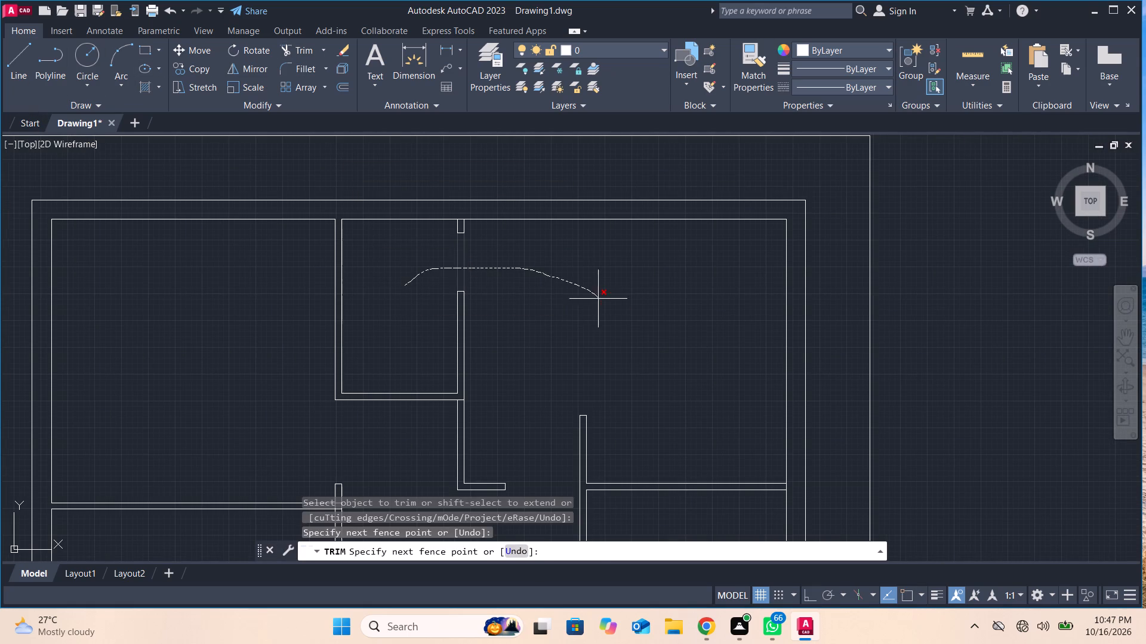
{"action": "left_click_drag", "start_coordinate": [599, 300], "coordinate": [549, 329]}
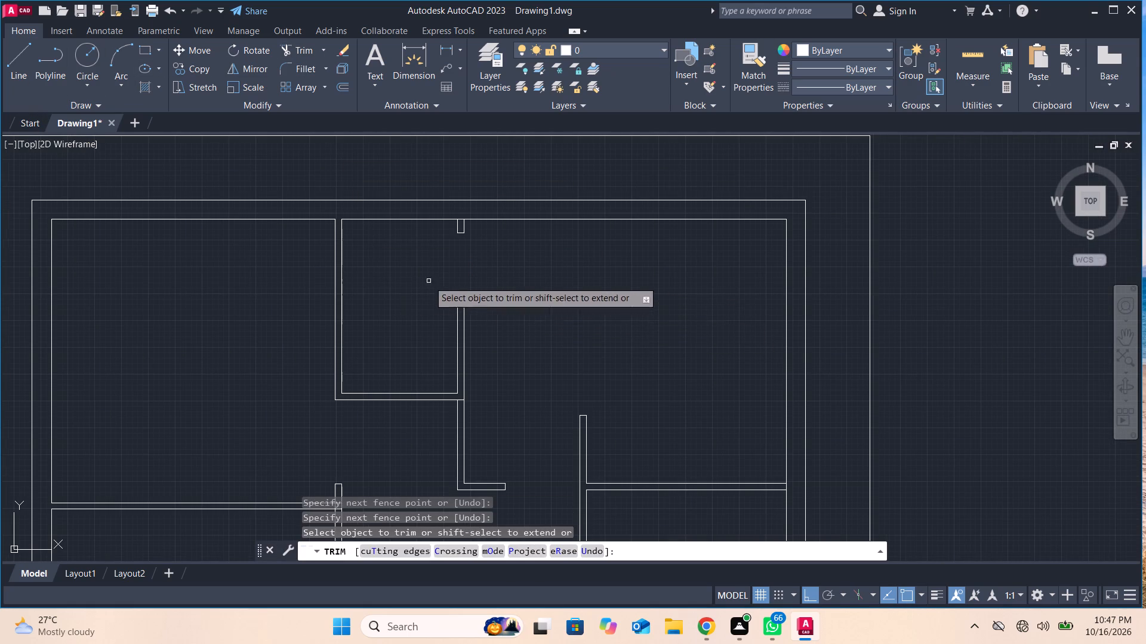
Draw a narrow three-sided stub rising north from the south face of the northwest room's south partition, near the partition's middle.
{"action": "middle_click_drag", "start_coordinate": [374, 340], "coordinate": [707, 110]}
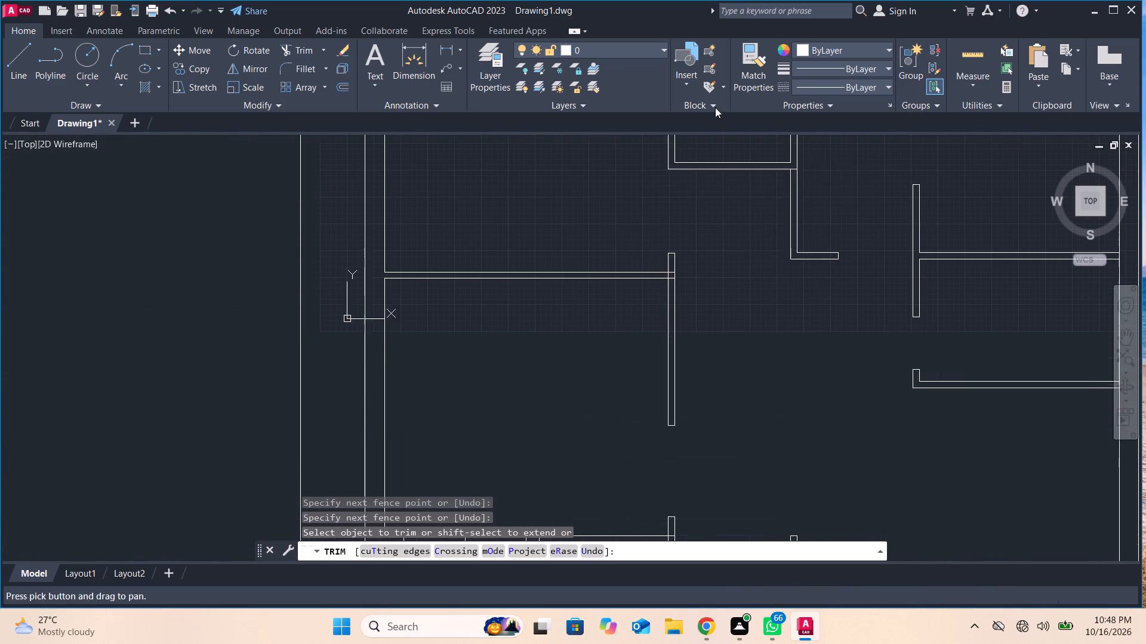
{"action": "left_click", "coordinate": [2, 51]}
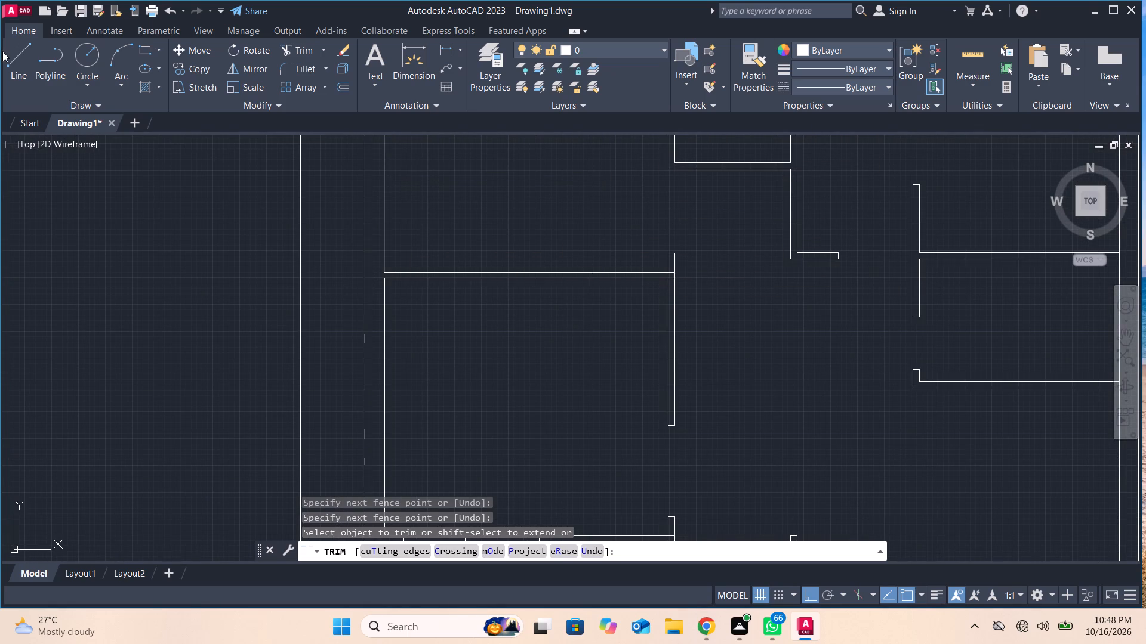
{"action": "left_click", "coordinate": [11, 57]}
{"action": "middle_click_drag", "start_coordinate": [603, 296], "coordinate": [599, 308]}
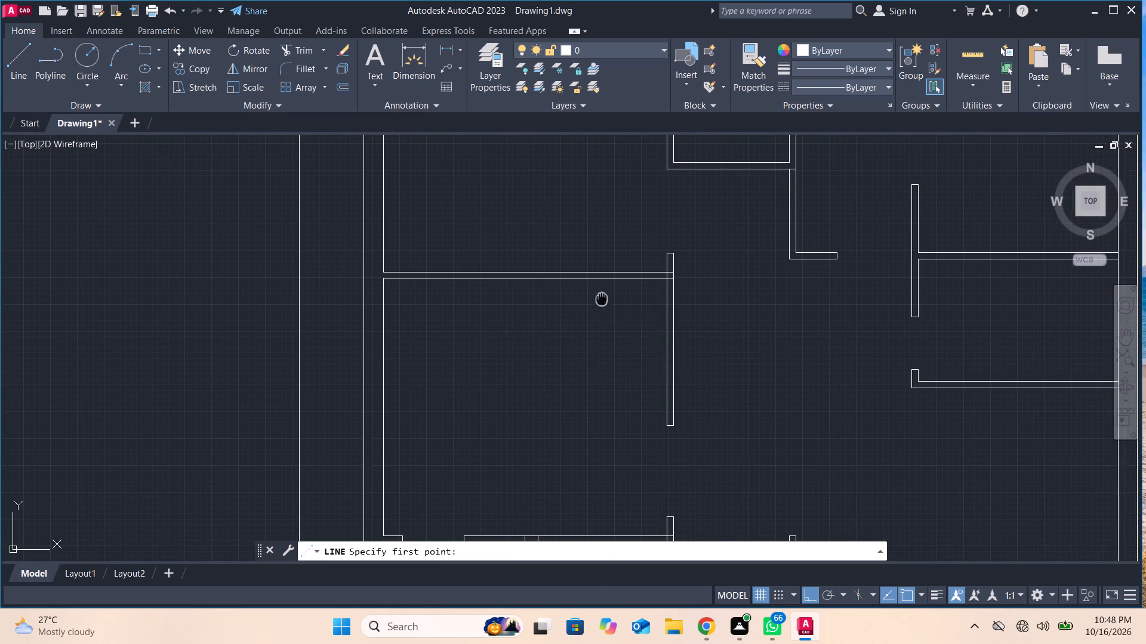
{"action": "middle_click_drag", "start_coordinate": [599, 308], "coordinate": [574, 368]}
{"action": "scroll", "coordinate": [568, 366], "scroll_direction": "up", "scroll_amount": 3}
{"action": "scroll", "coordinate": [525, 353], "scroll_direction": "down", "scroll_amount": 1}
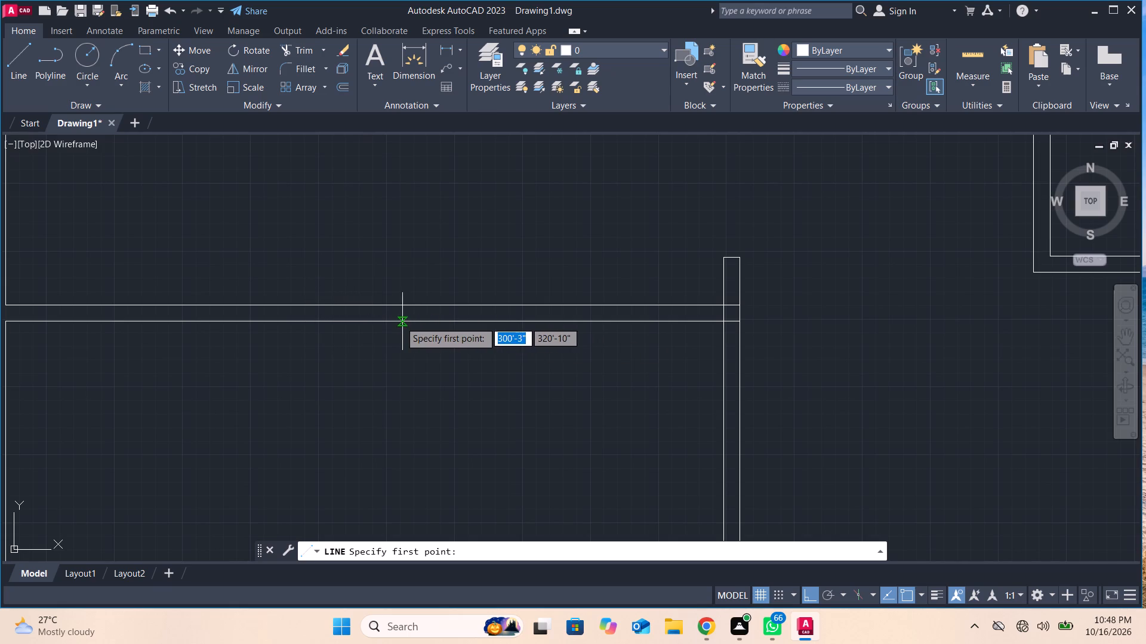
{"action": "left_click", "coordinate": [375, 321]}
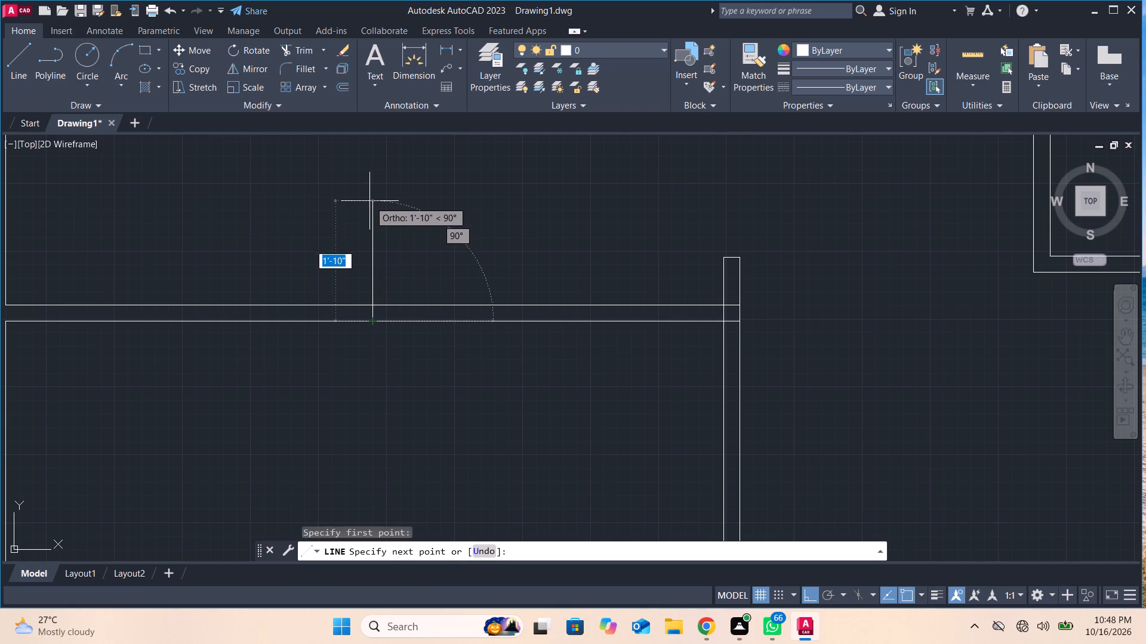
{"action": "left_click", "coordinate": [373, 218]}
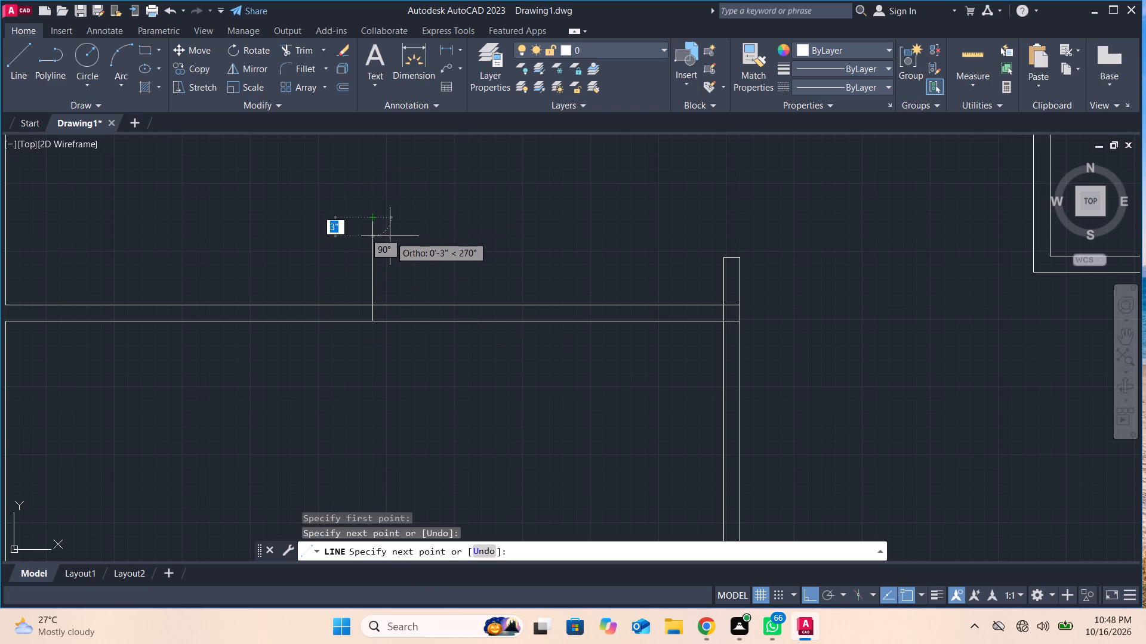
{"action": "left_click", "coordinate": [395, 233]}
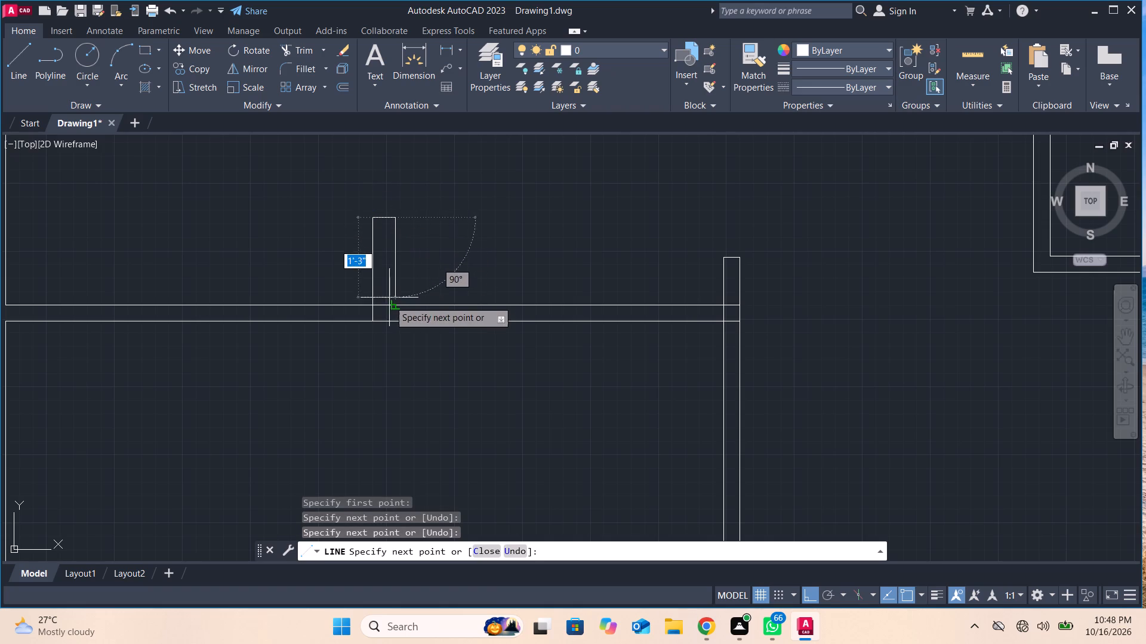
{"action": "left_click", "coordinate": [391, 321]}
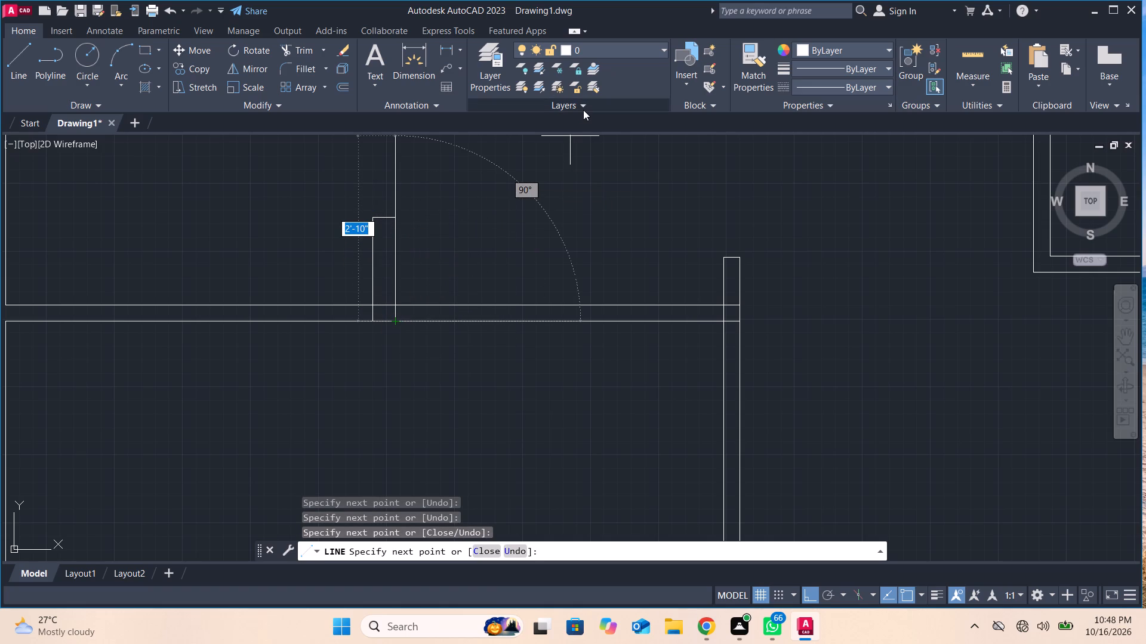
{"action": "key", "text": "Return"}
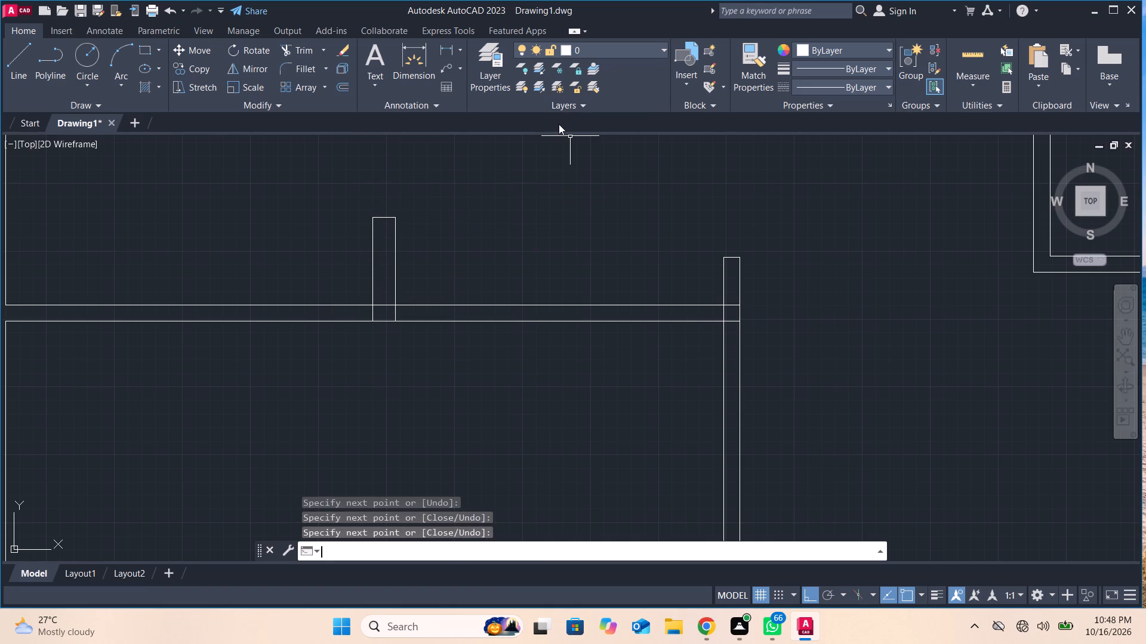
Draw a horizontal line about 5'-8" long from the new stub's top west corner to the west wall's inner face.
{"action": "scroll", "coordinate": [0, 20], "scroll_direction": "down", "scroll_amount": 2}
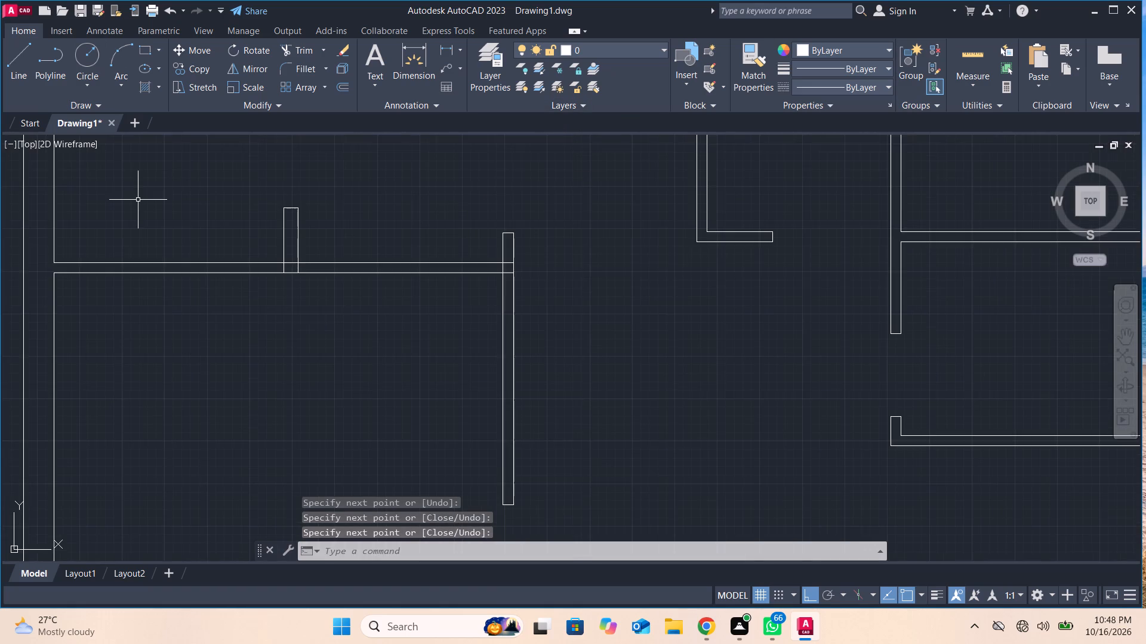
{"action": "scroll", "coordinate": [138, 200], "scroll_direction": "down", "scroll_amount": 2}
{"action": "middle_click_drag", "start_coordinate": [138, 200], "coordinate": [188, 321]}
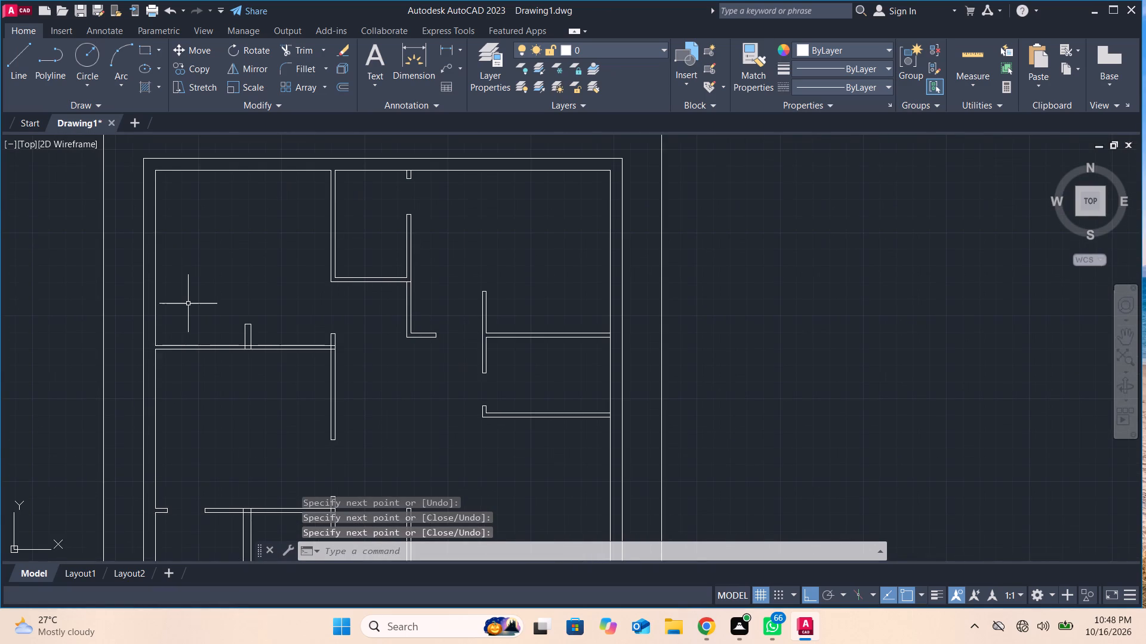
{"action": "left_click", "coordinate": [21, 71]}
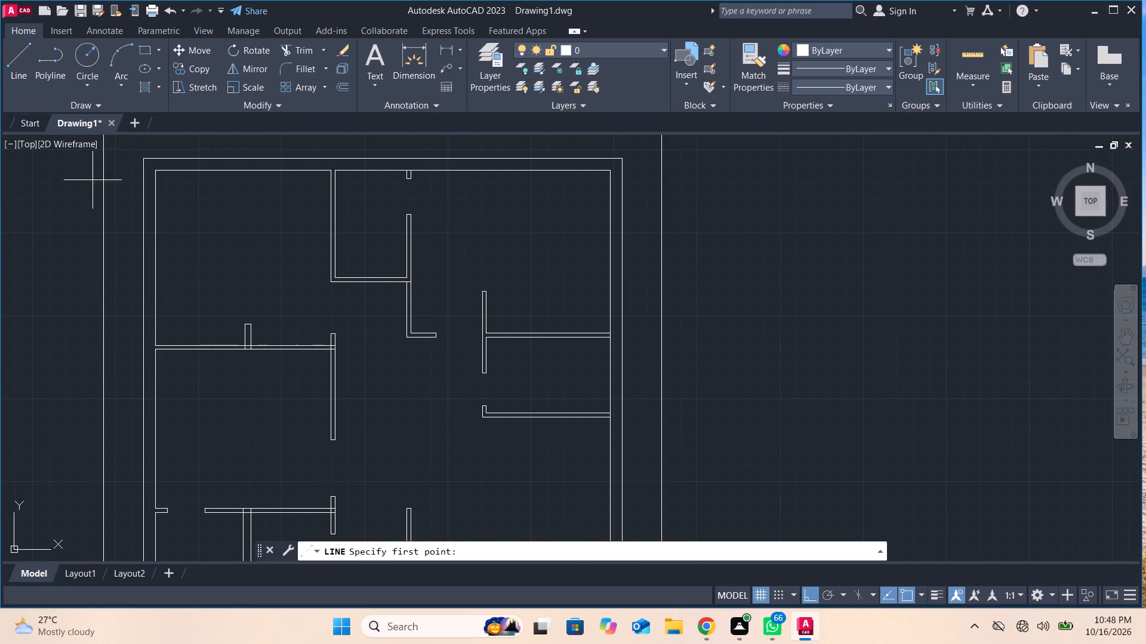
{"action": "scroll", "coordinate": [264, 335], "scroll_direction": "up", "scroll_amount": 3}
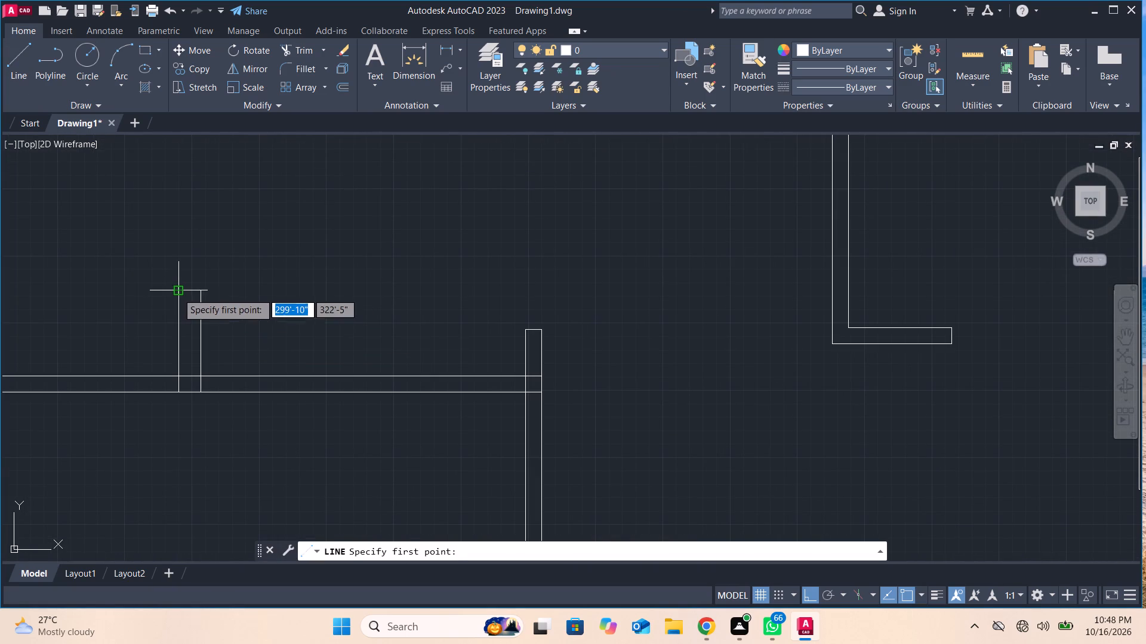
{"action": "left_click", "coordinate": [177, 293]}
{"action": "middle_click_drag", "start_coordinate": [63, 297], "coordinate": [383, 338]}
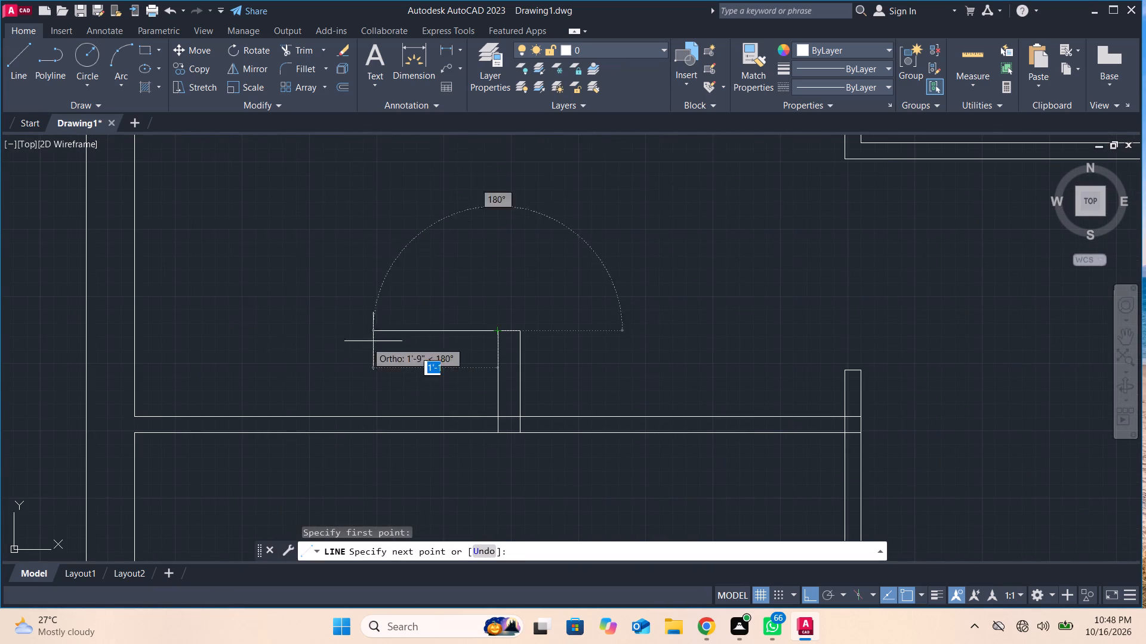
{"action": "left_click", "coordinate": [133, 340]}
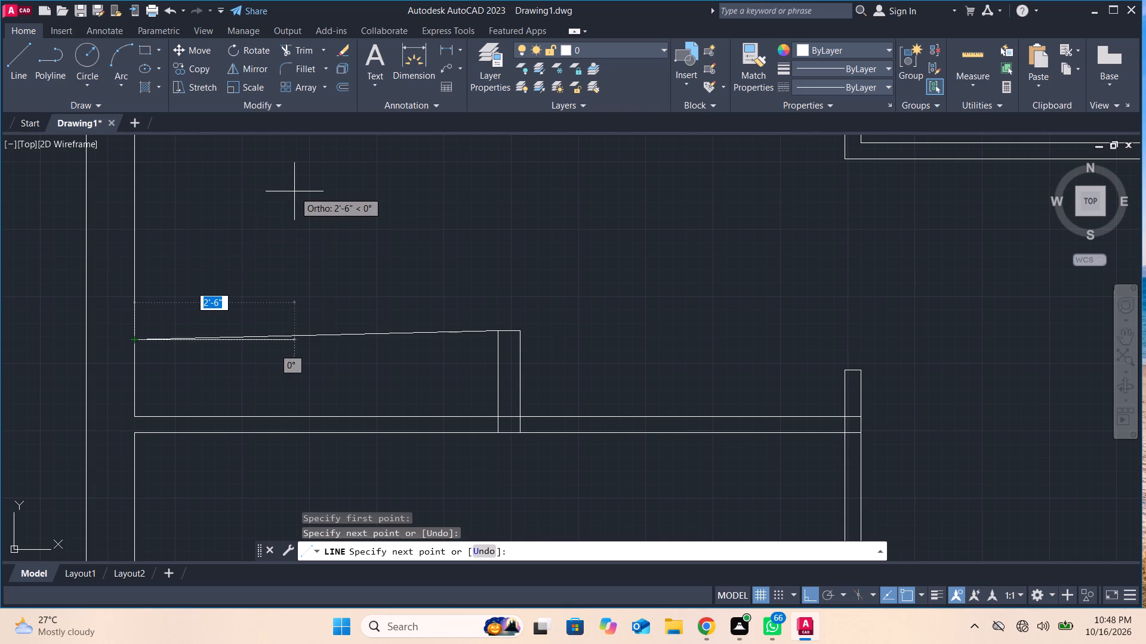
{"action": "key", "text": "ctrl+z"}
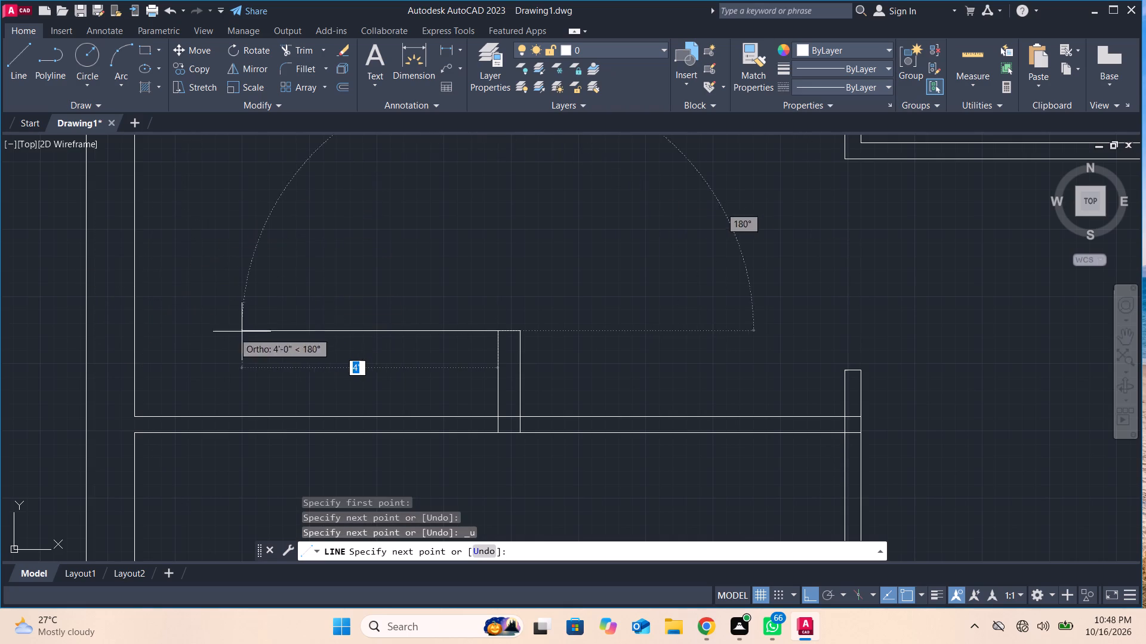
{"action": "left_click", "coordinate": [133, 335]}
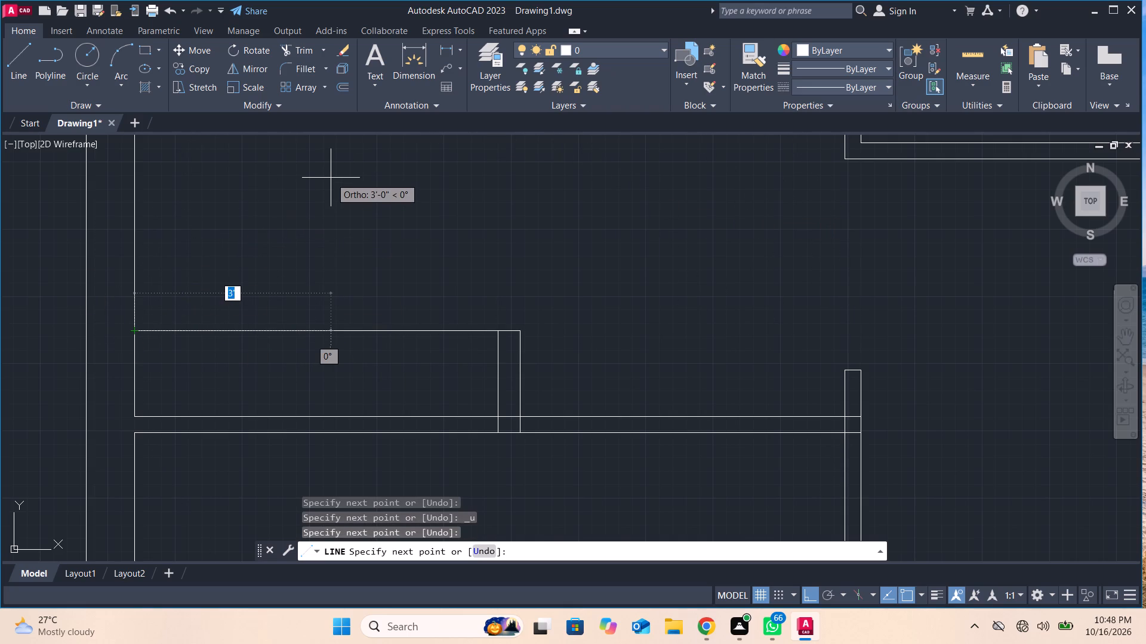
{"action": "key", "text": "Return"}
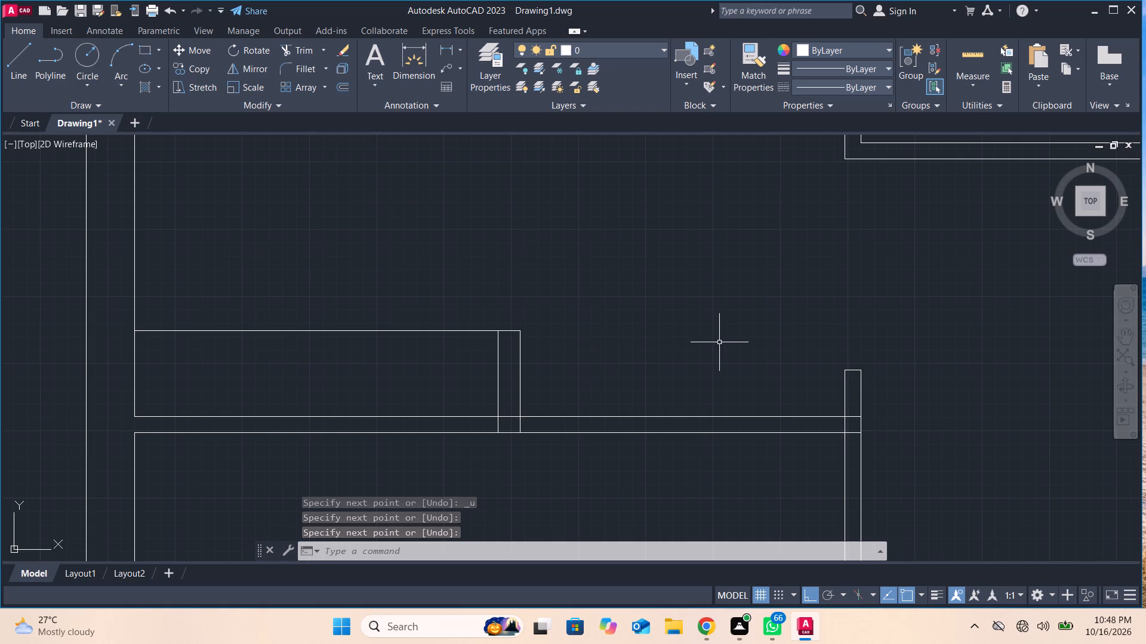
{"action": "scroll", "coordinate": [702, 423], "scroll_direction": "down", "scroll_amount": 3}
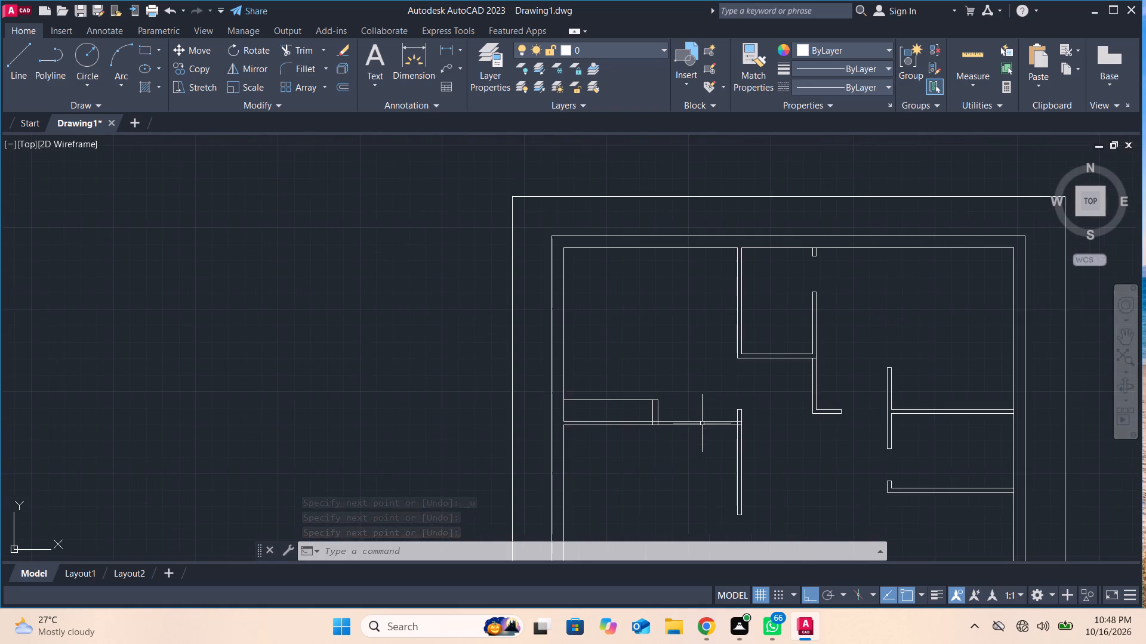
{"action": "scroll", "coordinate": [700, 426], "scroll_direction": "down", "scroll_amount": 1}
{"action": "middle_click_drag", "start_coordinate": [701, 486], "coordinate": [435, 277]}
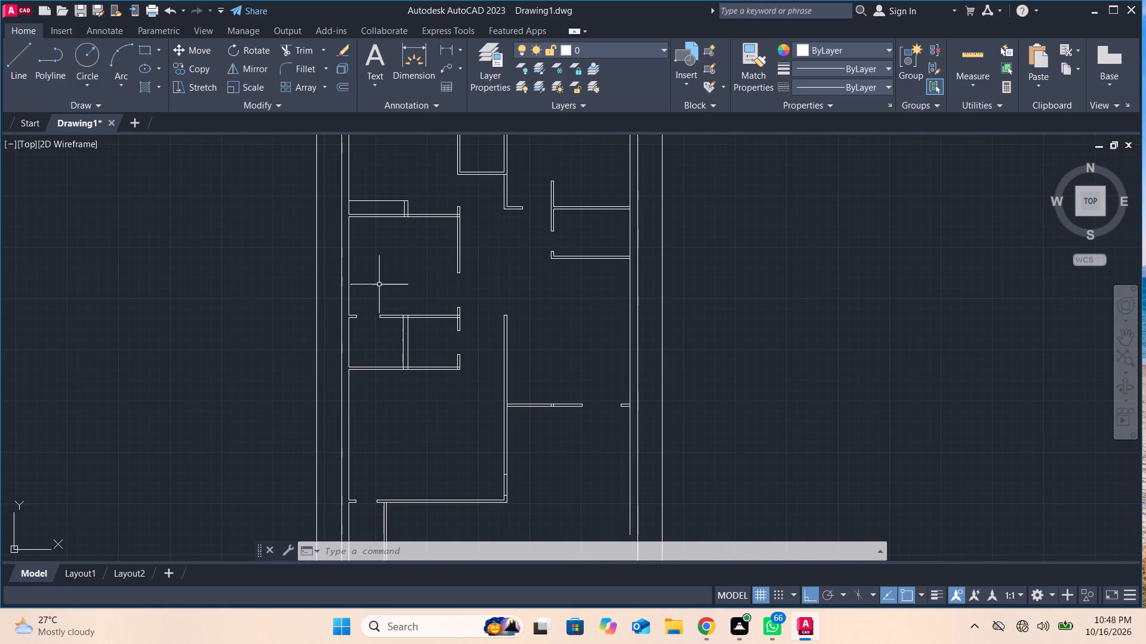
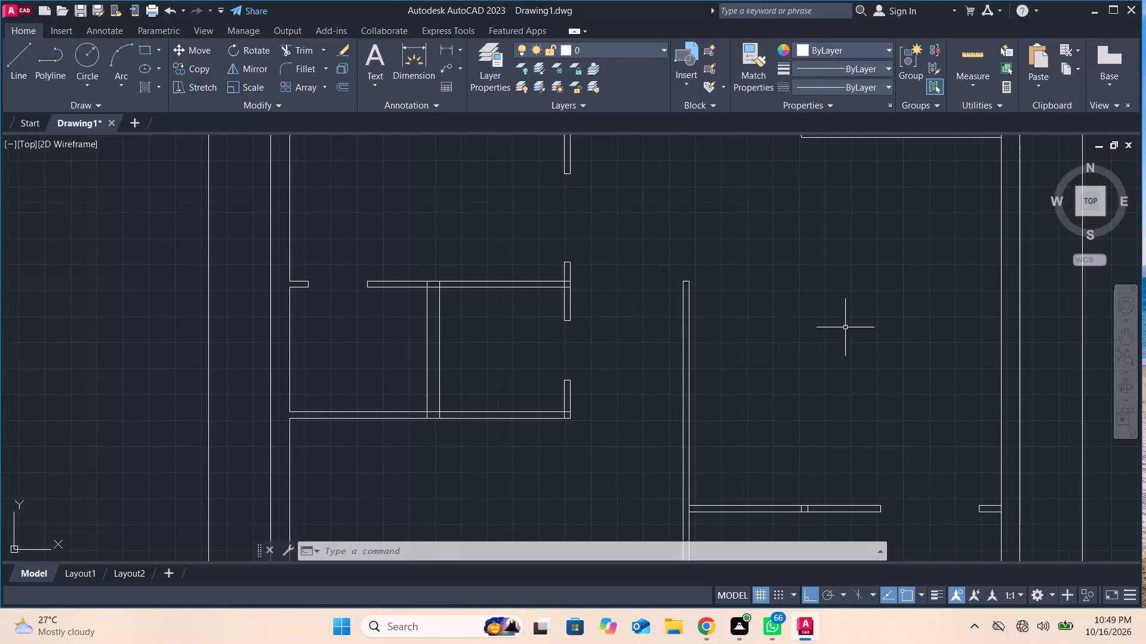
Draw a door leaf line about 4' long westward from the south jamb of the east opening in the room south of the northwest room.
{"action": "middle_click_drag", "start_coordinate": [620, 206], "coordinate": [772, 343]}
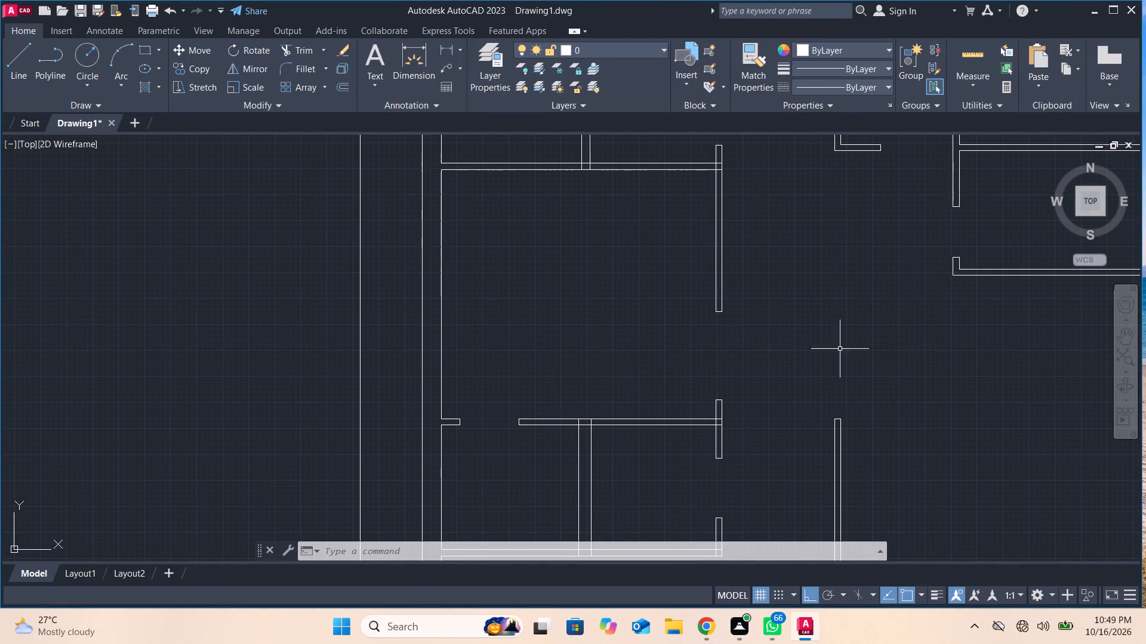
{"action": "left_click", "coordinate": [17, 58]}
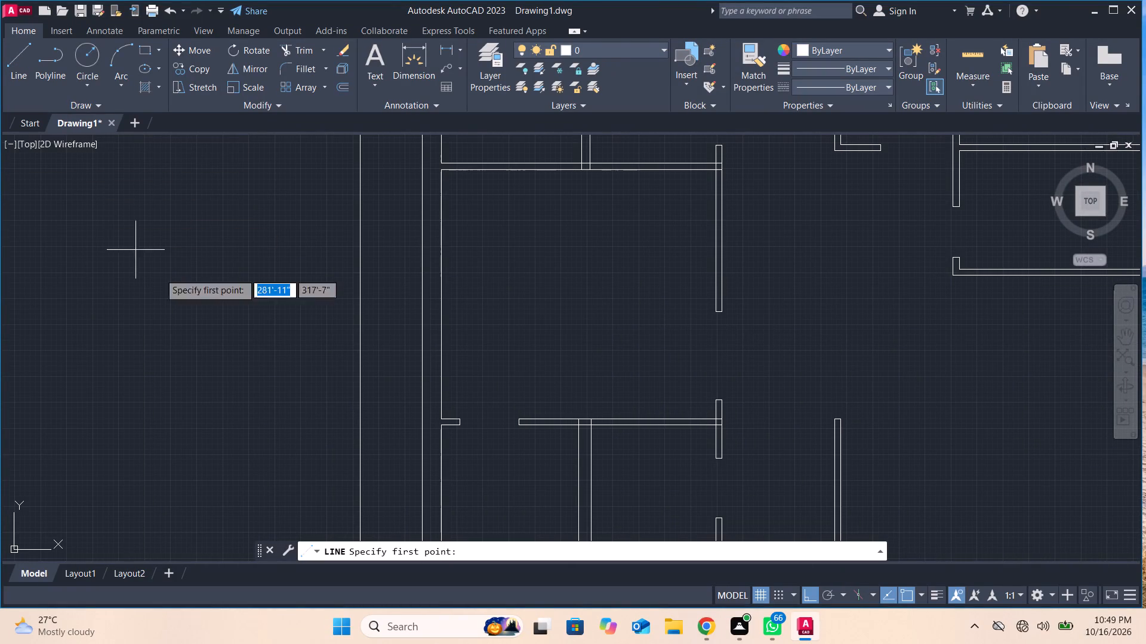
{"action": "left_click", "coordinate": [714, 400]}
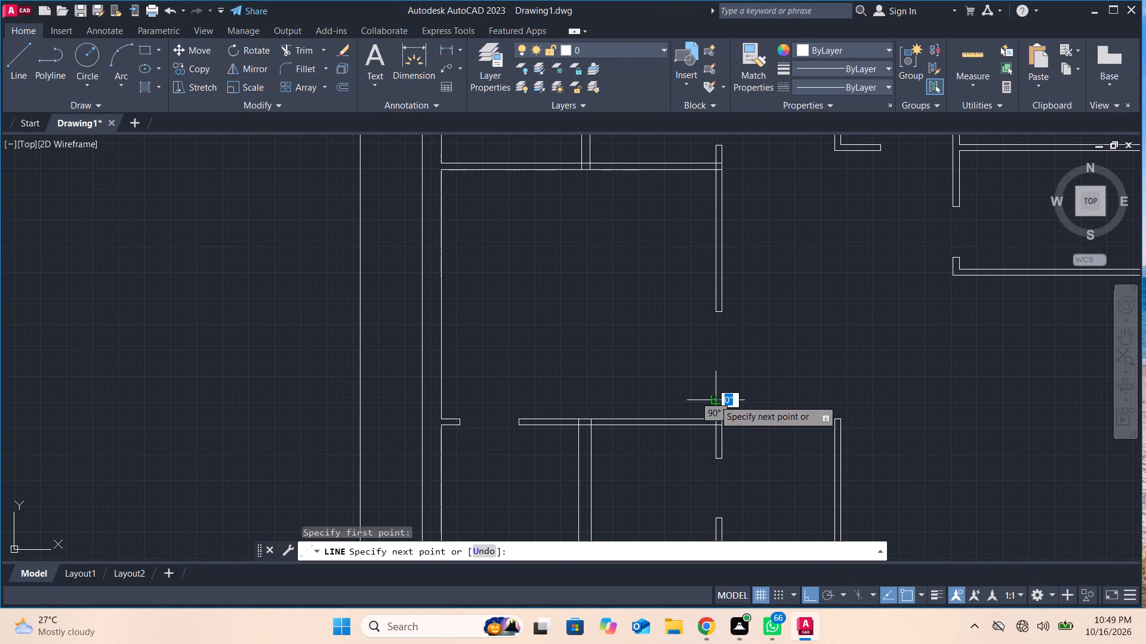
{"action": "left_click", "coordinate": [615, 402]}
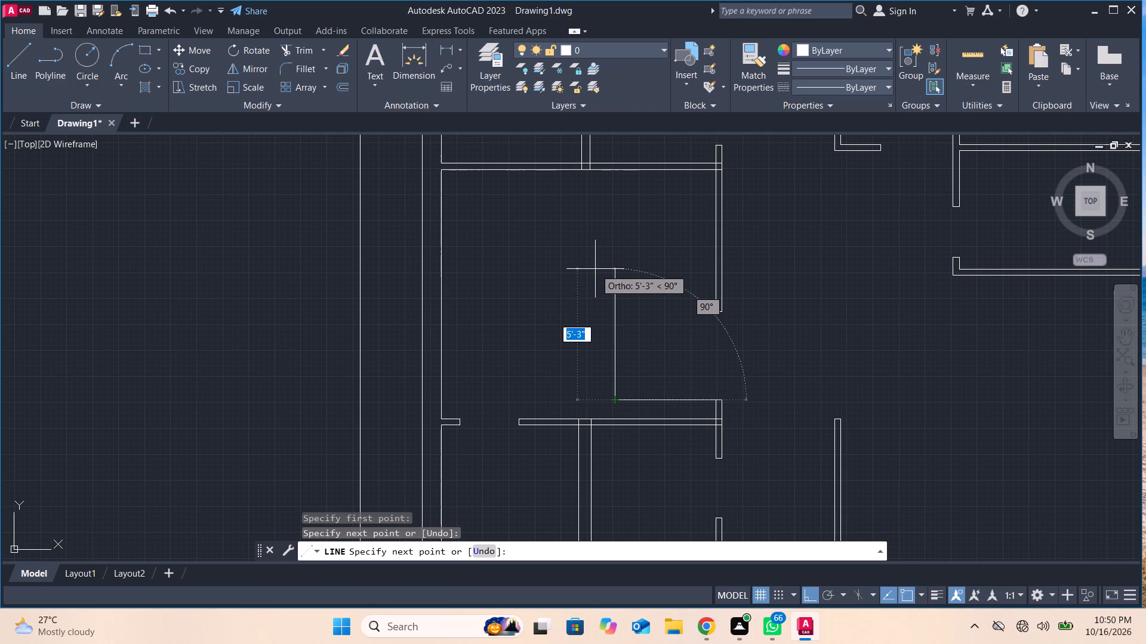
{"action": "key", "text": "Return"}
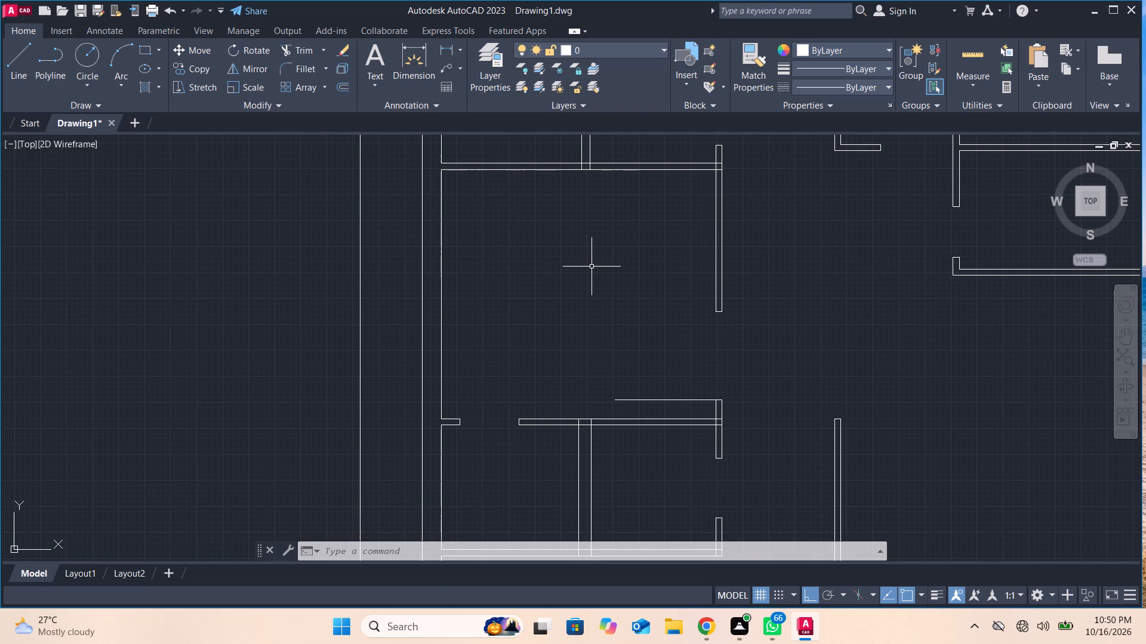
Draw a door swing arc, with Ortho off, from the leaf's west end to the end of the partition on the opening's north side.
{"action": "left_click", "coordinate": [110, 56]}
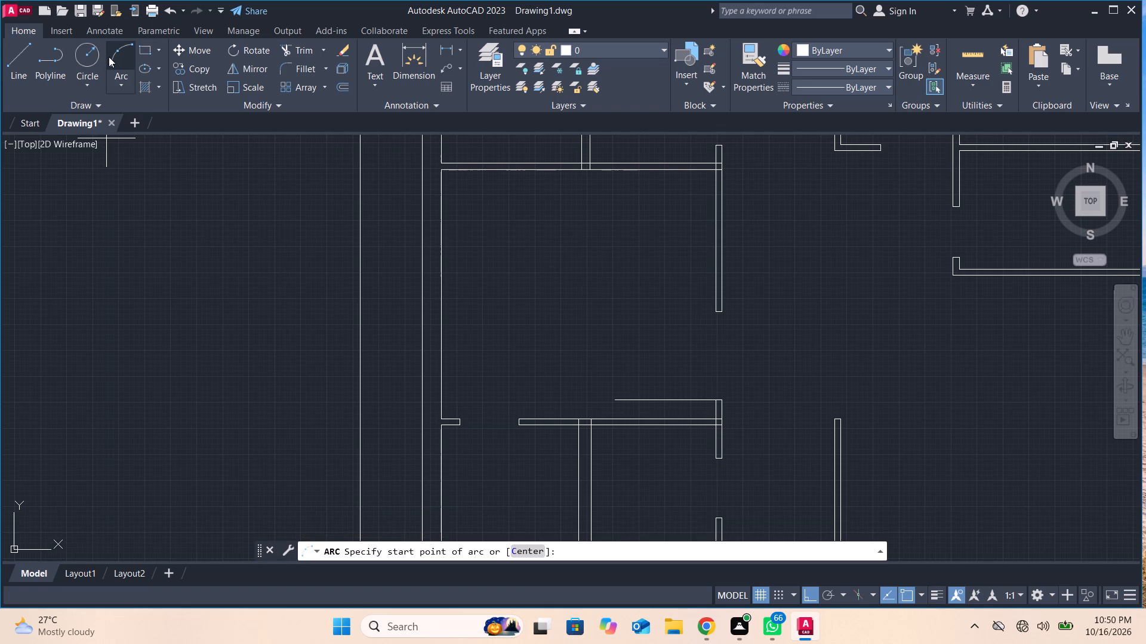
{"action": "left_click", "coordinate": [617, 397]}
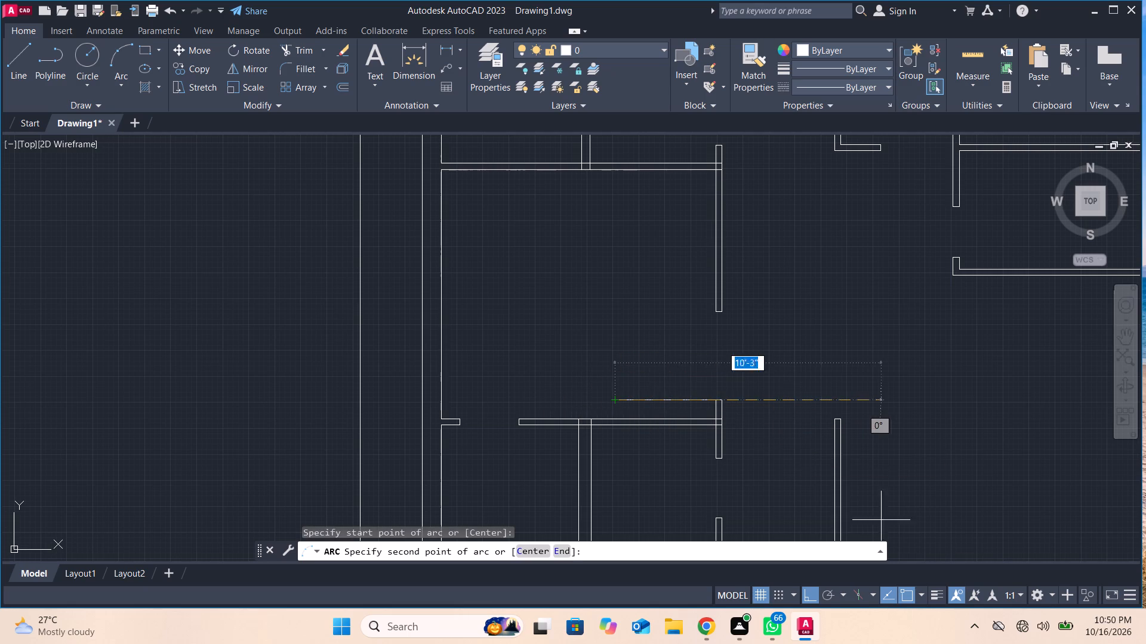
{"action": "left_click", "coordinate": [815, 591]}
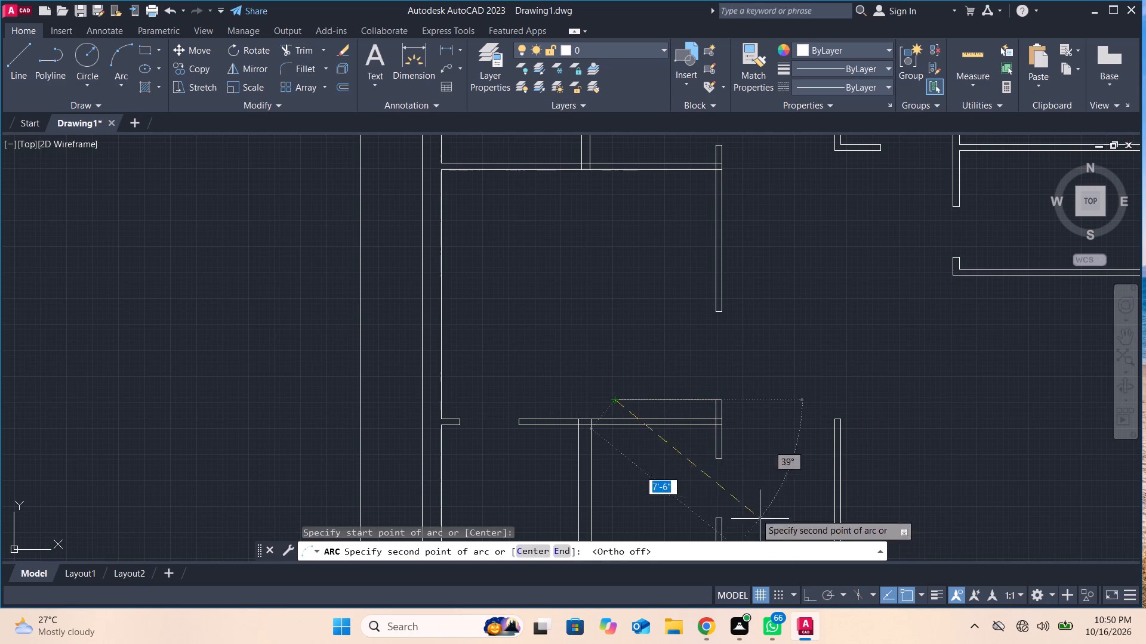
{"action": "left_click", "coordinate": [664, 339]}
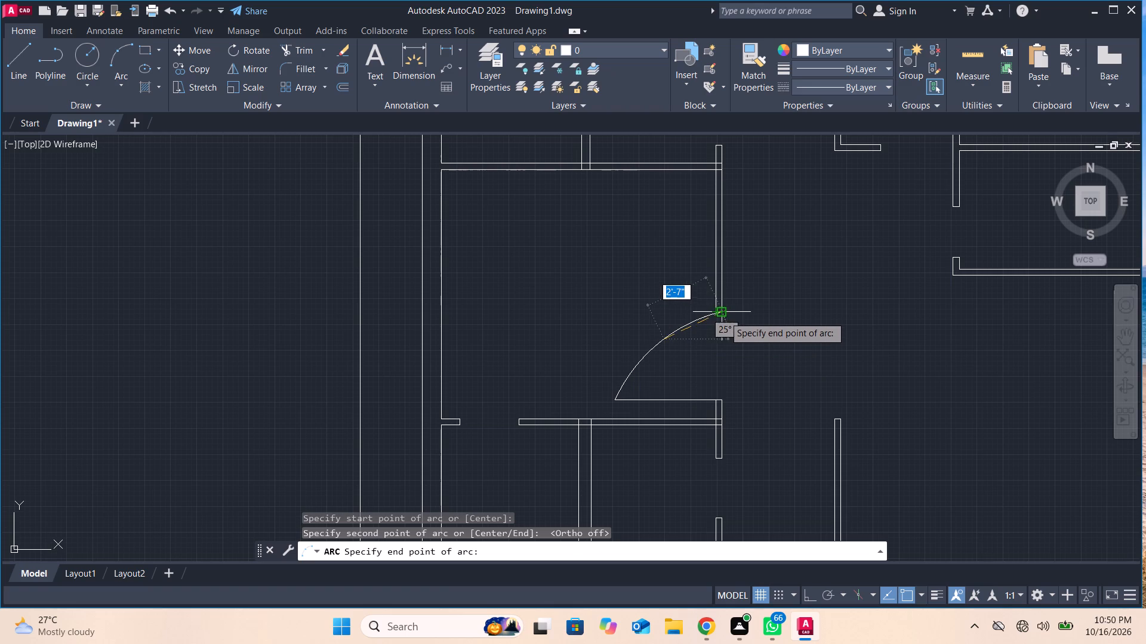
{"action": "left_click", "coordinate": [724, 315]}
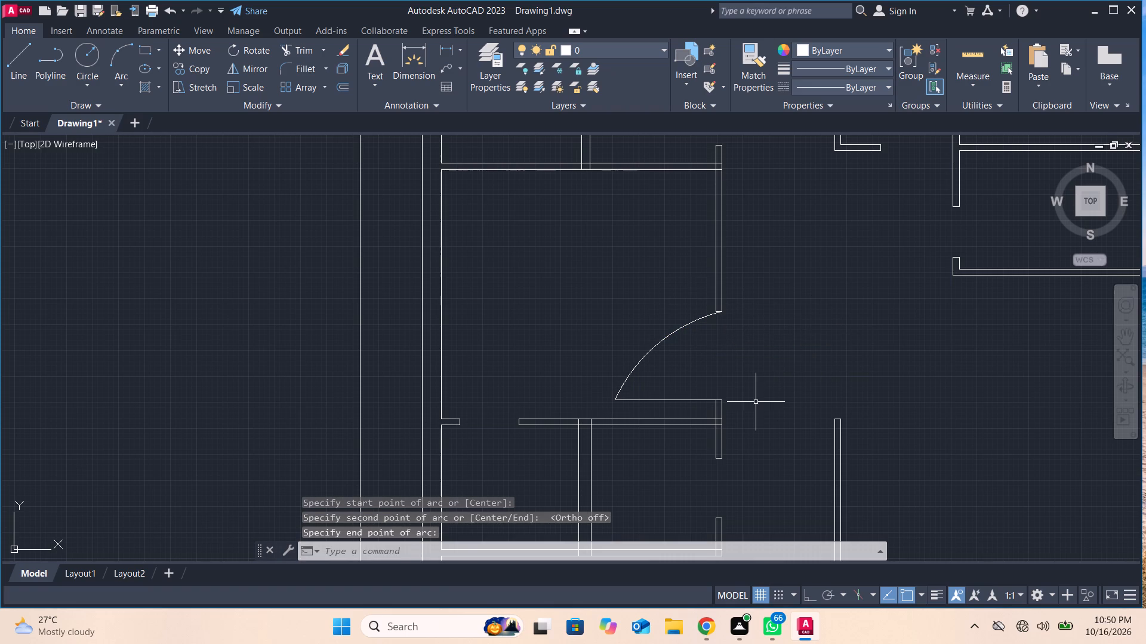
Extend the 3" partition stub at the northwest room's southeast corner north by about 1'-2" with a three-sided outline, with Ortho on.
{"action": "middle_click_drag", "start_coordinate": [756, 402], "coordinate": [743, 380]}
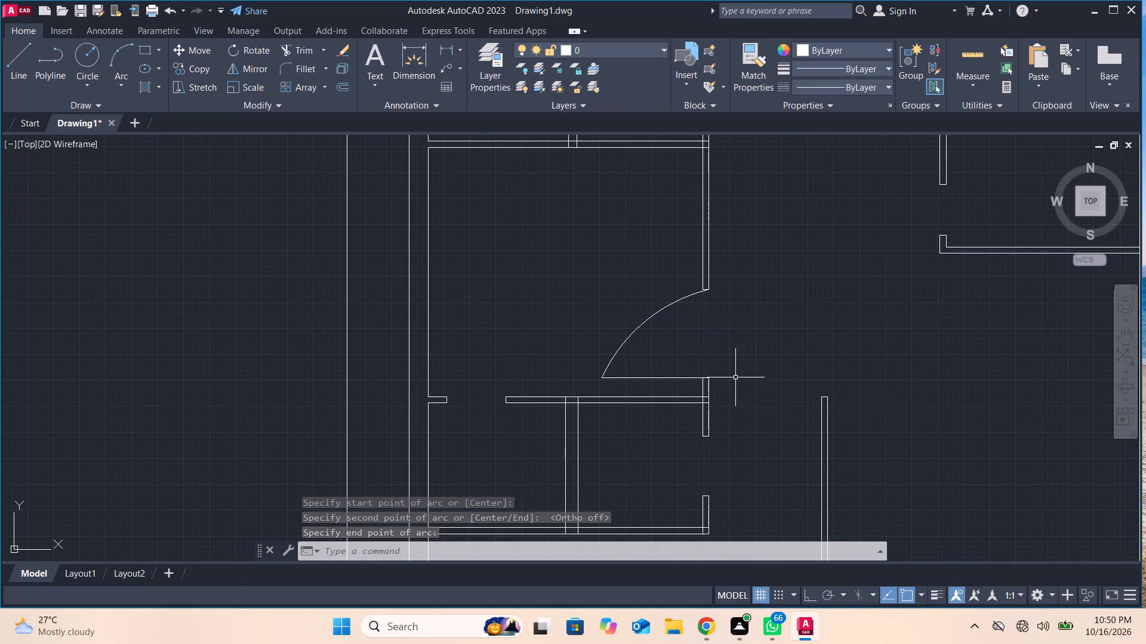
{"action": "scroll", "coordinate": [734, 376], "scroll_direction": "down", "scroll_amount": 1}
{"action": "middle_click_drag", "start_coordinate": [731, 375], "coordinate": [732, 450]}
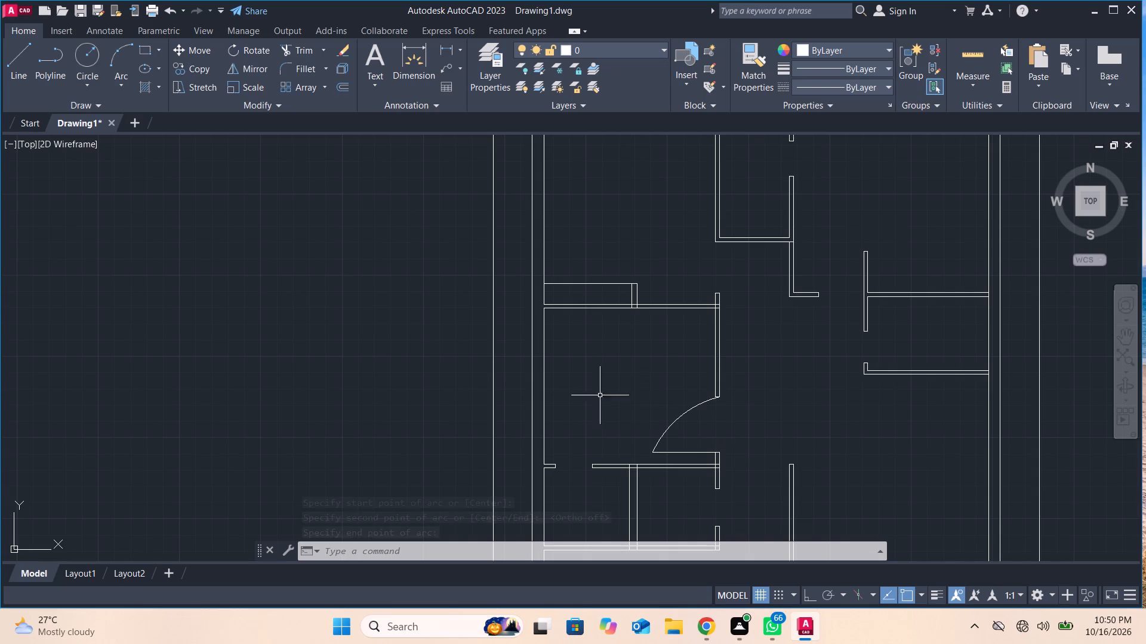
{"action": "left_click", "coordinate": [29, 53]}
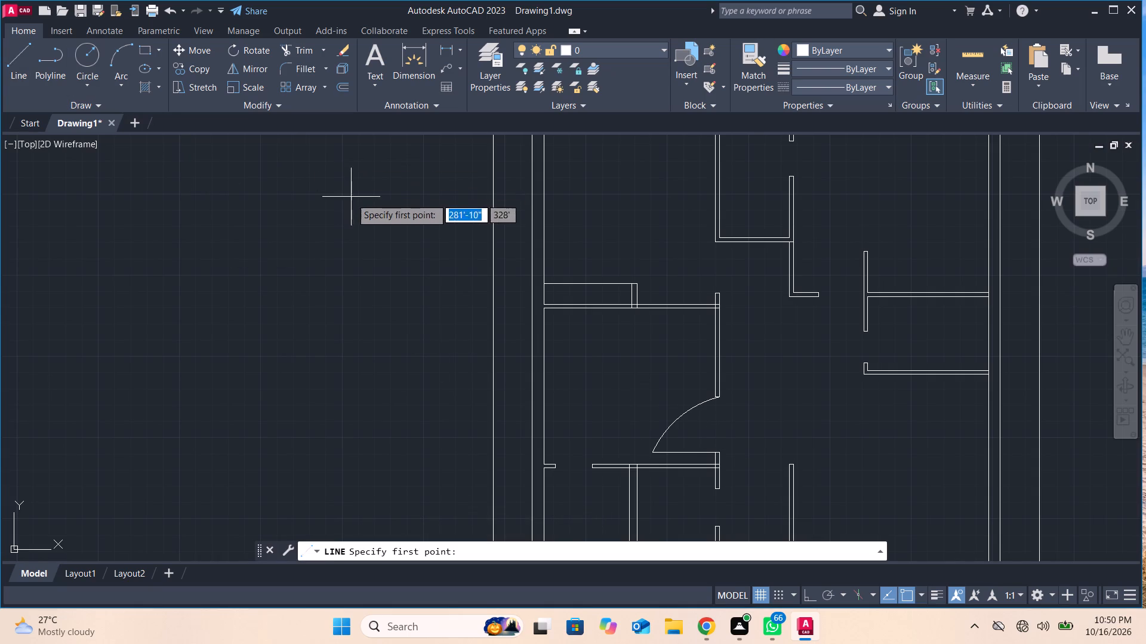
{"action": "scroll", "coordinate": [343, 201], "scroll_direction": "down", "scroll_amount": 1}
{"action": "middle_click_drag", "start_coordinate": [348, 211], "coordinate": [351, 304]}
{"action": "scroll", "coordinate": [564, 348], "scroll_direction": "up", "scroll_amount": 1}
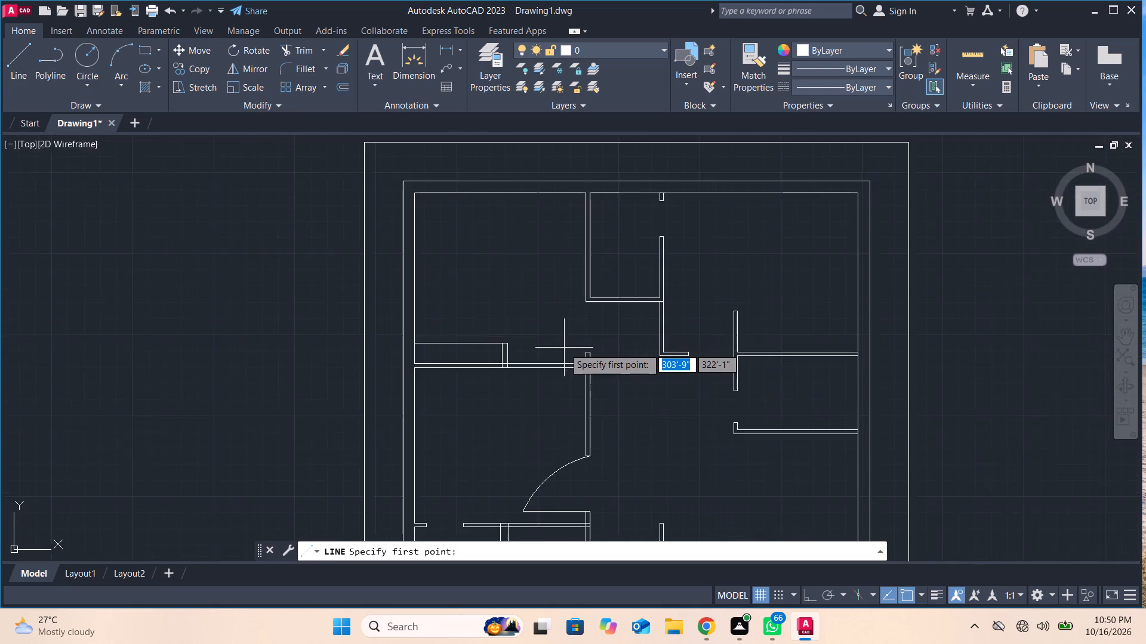
{"action": "scroll", "coordinate": [564, 348], "scroll_direction": "up", "scroll_amount": 3}
{"action": "scroll", "coordinate": [566, 345], "scroll_direction": "down", "scroll_amount": 1}
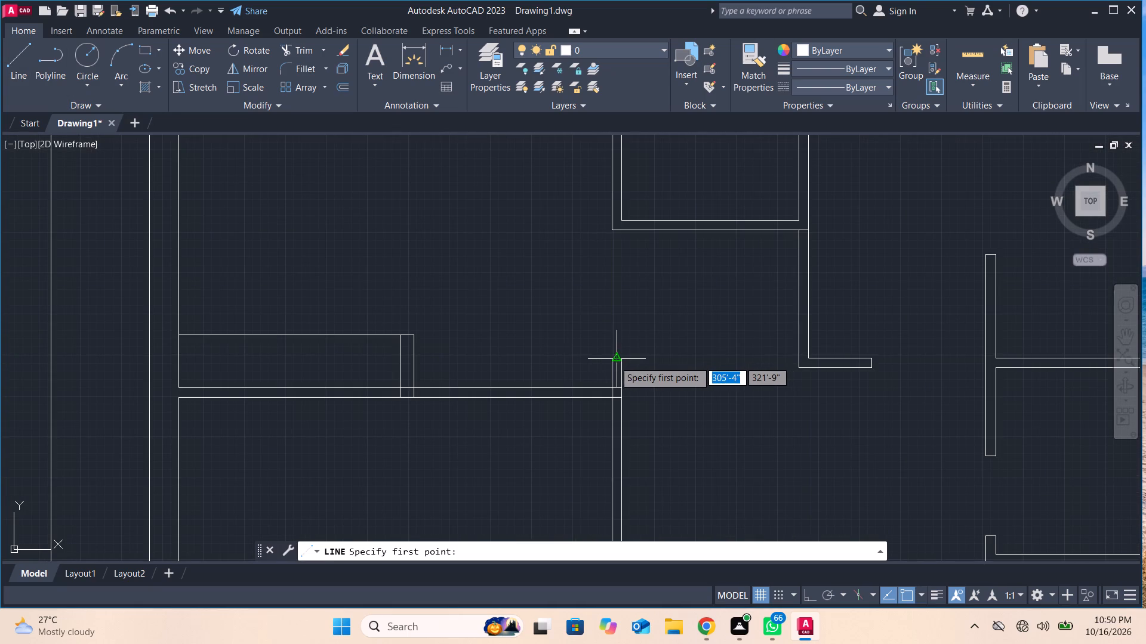
{"action": "middle_click_drag", "start_coordinate": [591, 326], "coordinate": [587, 318]}
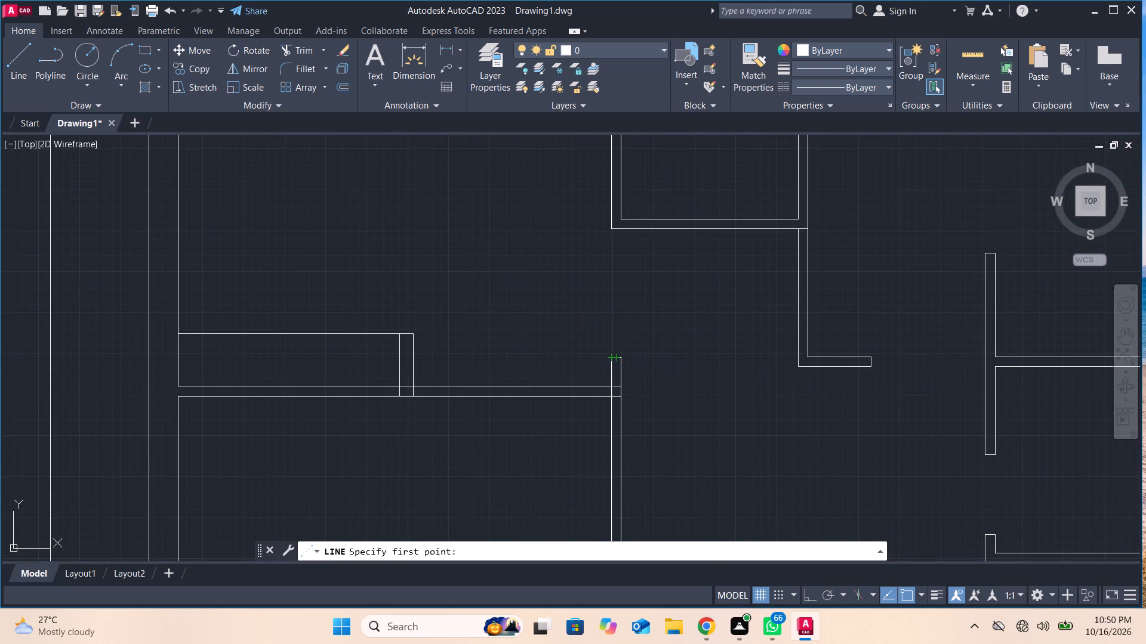
{"action": "middle_click_drag", "start_coordinate": [587, 318], "coordinate": [578, 295]}
{"action": "scroll", "coordinate": [577, 292], "scroll_direction": "down", "scroll_amount": 1}
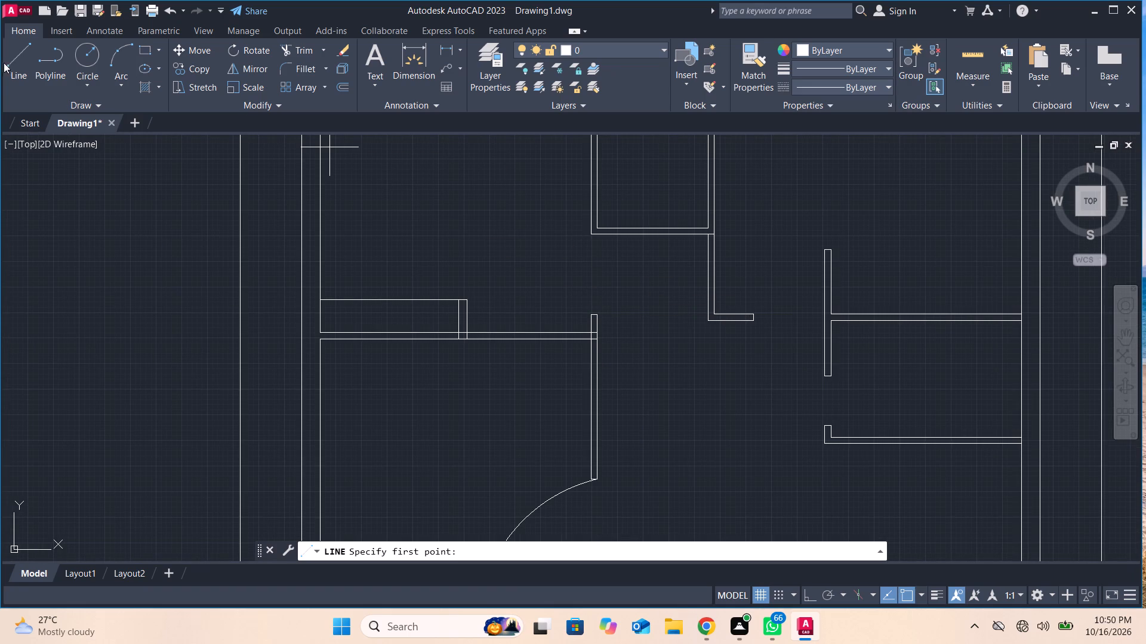
{"action": "left_click", "coordinate": [21, 60]}
{"action": "scroll", "coordinate": [617, 325], "scroll_direction": "up", "scroll_amount": 4}
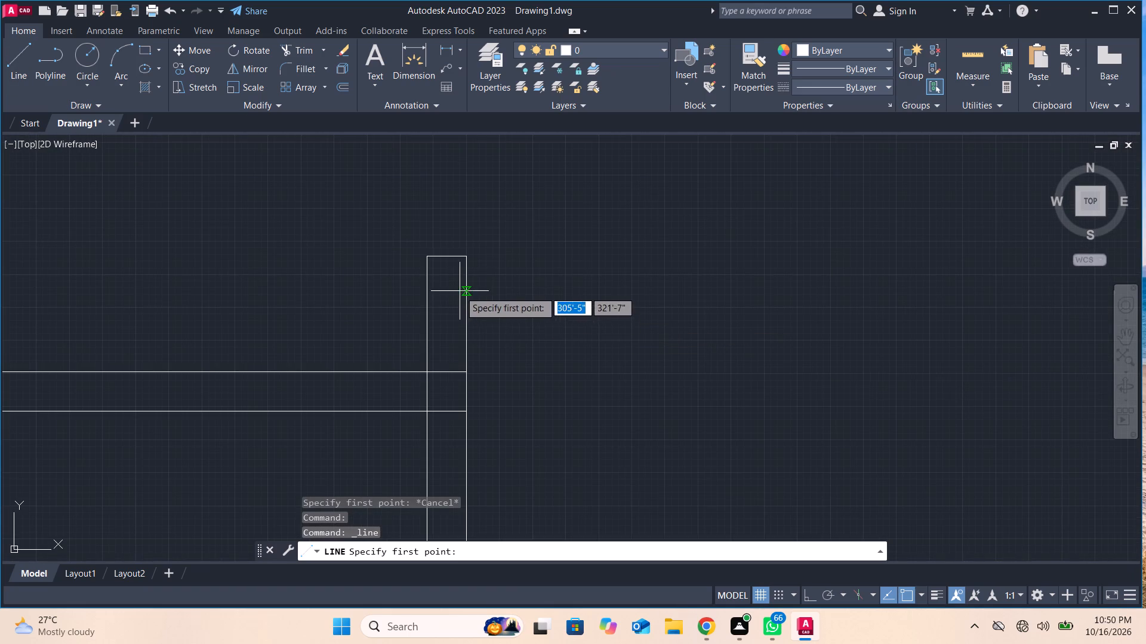
{"action": "middle_click_drag", "start_coordinate": [460, 291], "coordinate": [473, 391]}
{"action": "left_click", "coordinate": [479, 359]}
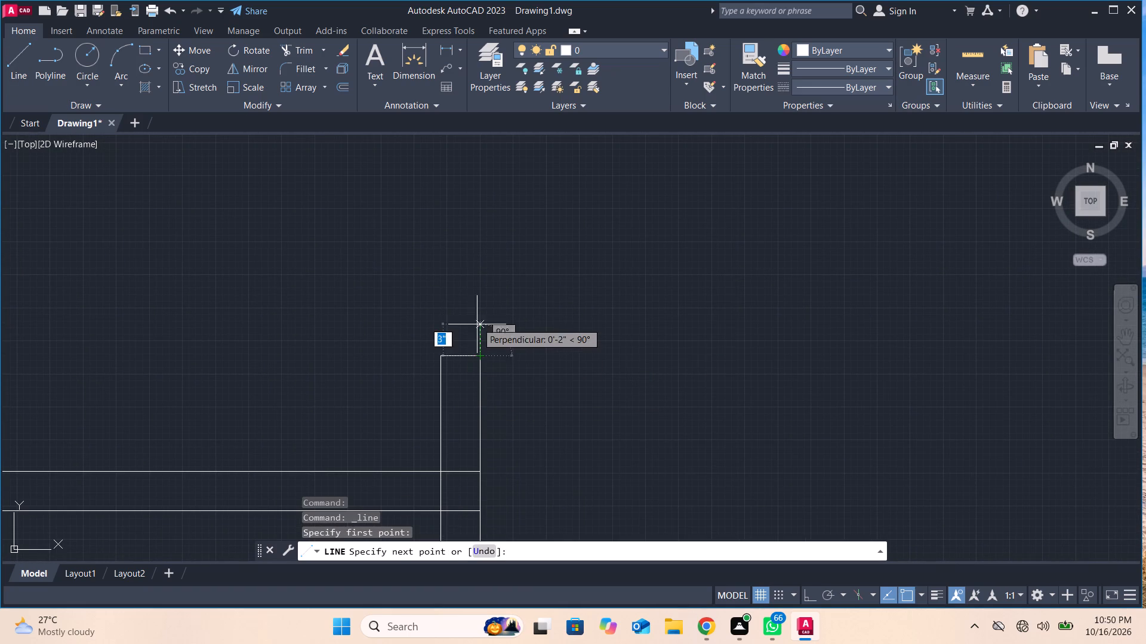
{"action": "scroll", "coordinate": [480, 257], "scroll_direction": "down", "scroll_amount": 1}
{"action": "middle_click_drag", "start_coordinate": [480, 257], "coordinate": [509, 368]}
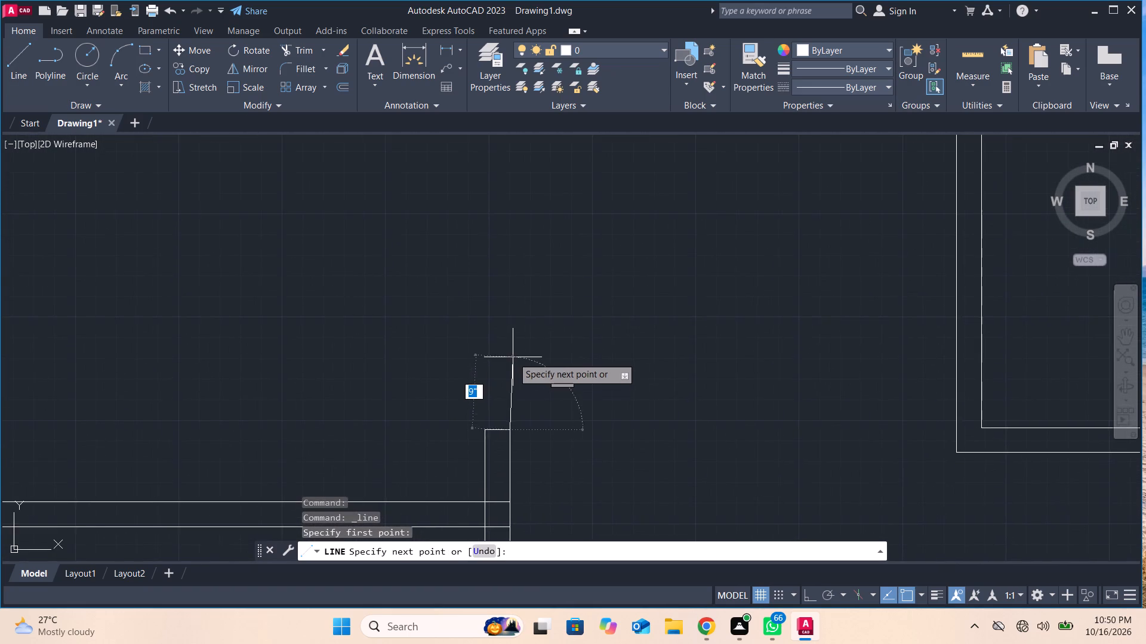
{"action": "scroll", "coordinate": [513, 357], "scroll_direction": "down", "scroll_amount": 1}
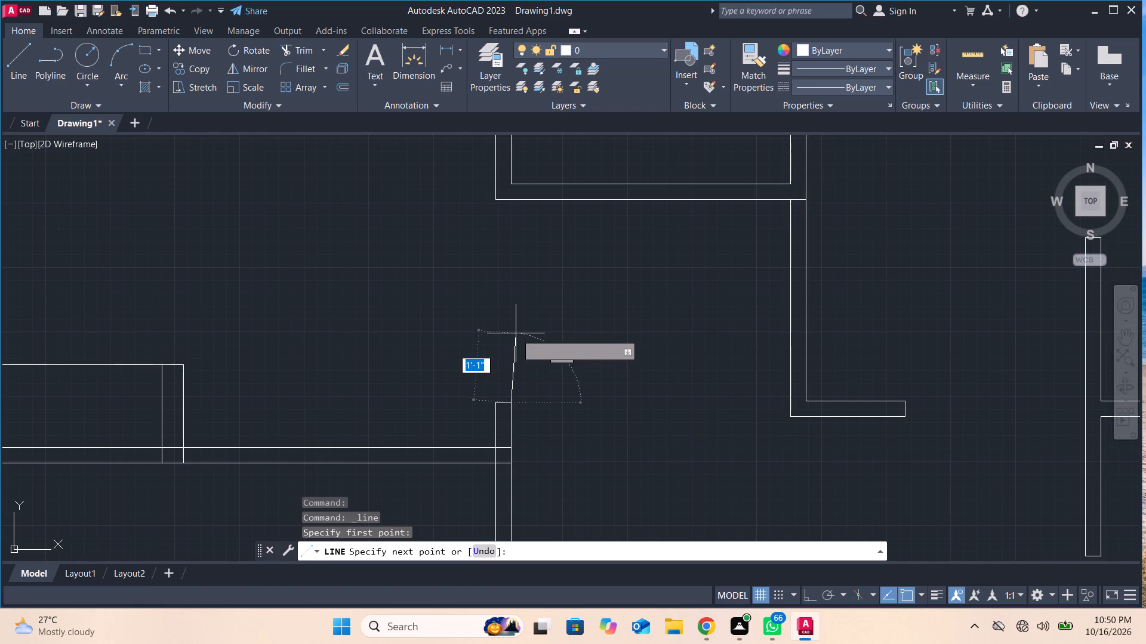
{"action": "left_click", "coordinate": [803, 593]}
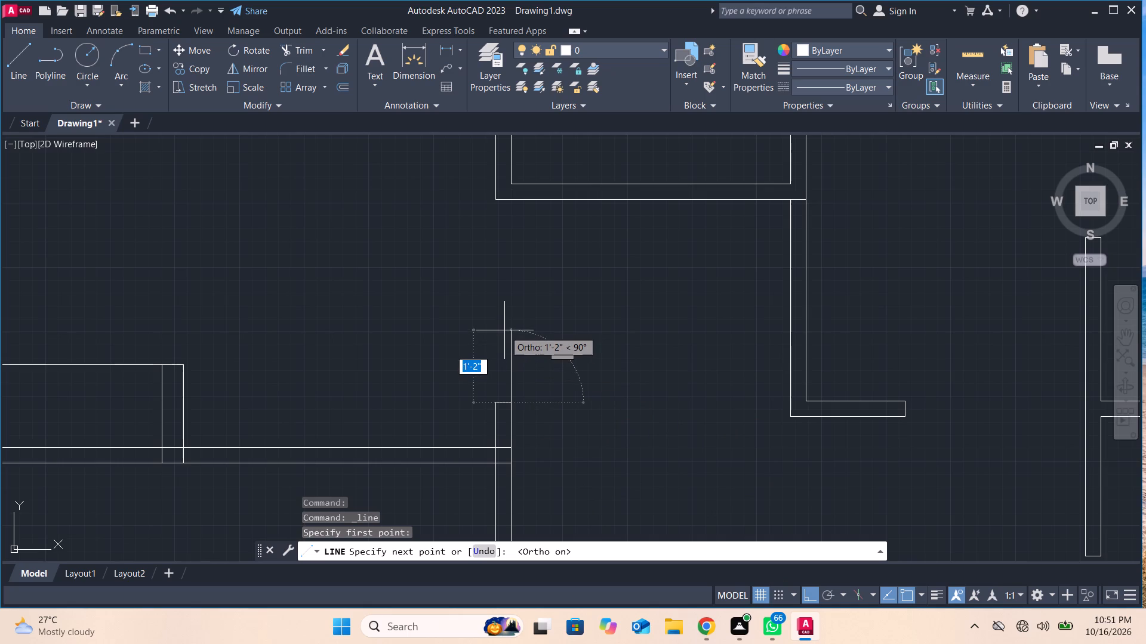
{"action": "left_click", "coordinate": [504, 330]}
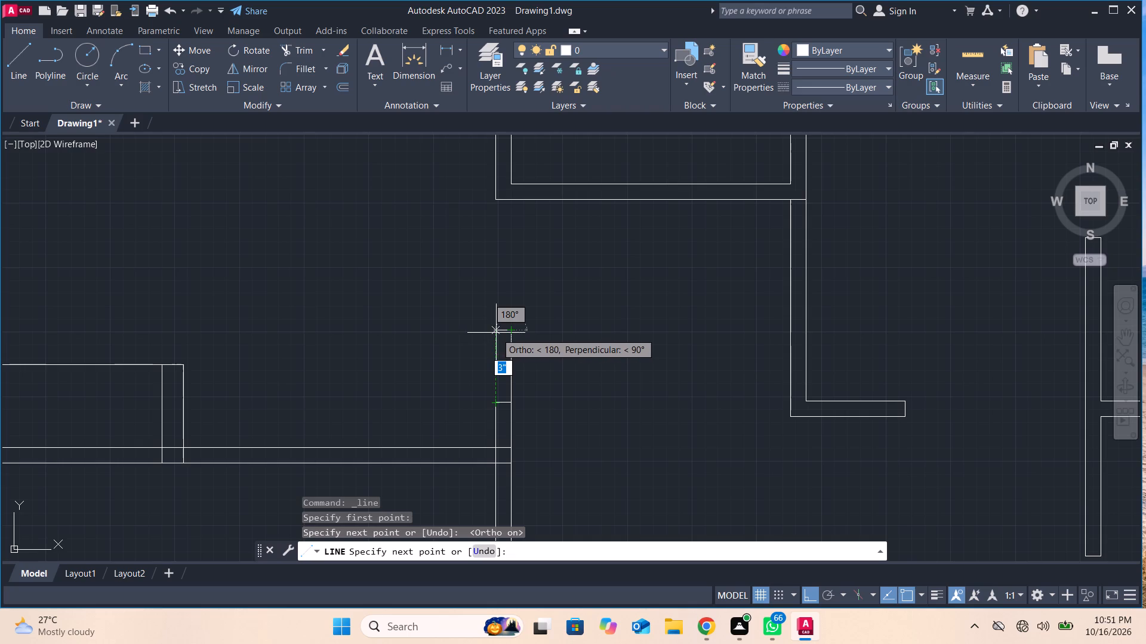
{"action": "left_click", "coordinate": [497, 330]}
{"action": "left_click", "coordinate": [495, 406]}
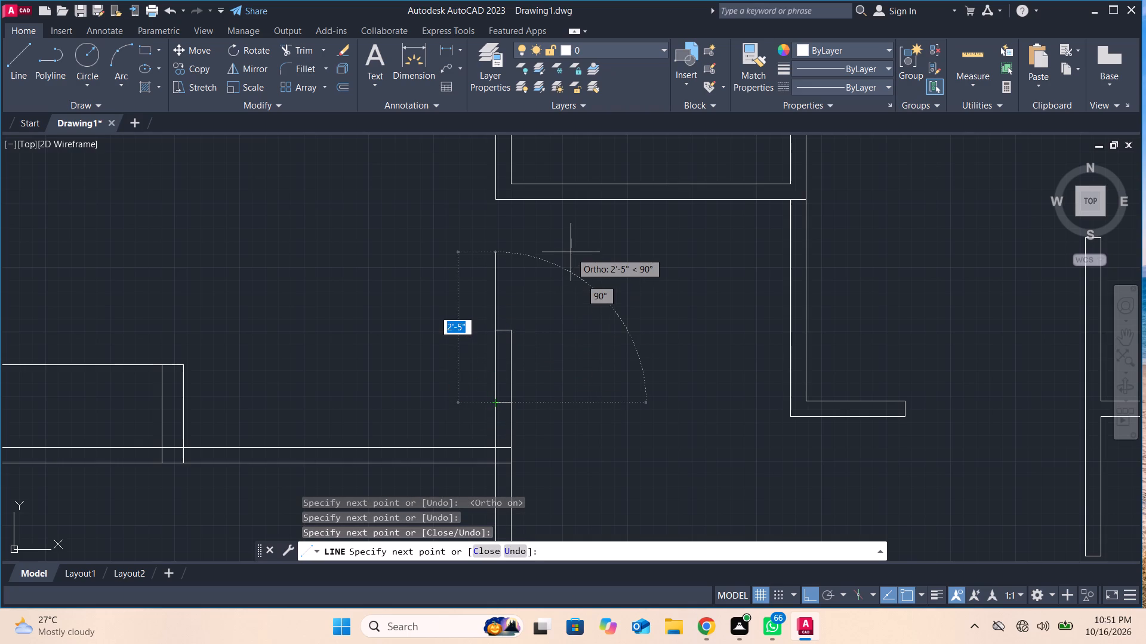
{"action": "key", "text": "Return"}
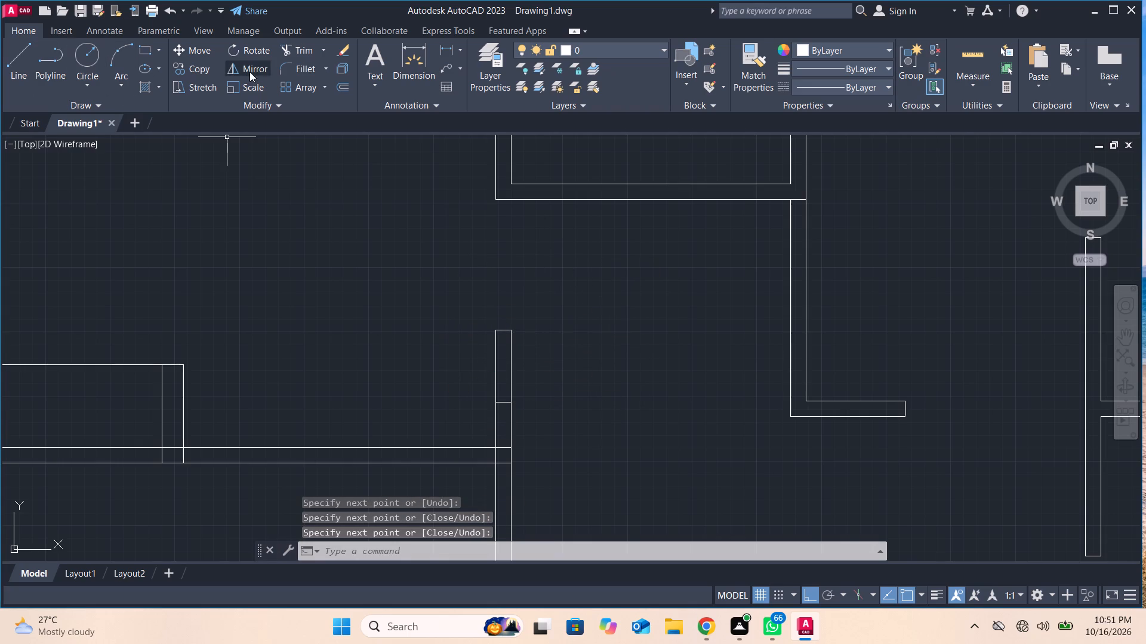
Trim away the former end line inside the lengthened partition stub.
{"action": "left_click", "coordinate": [293, 54]}
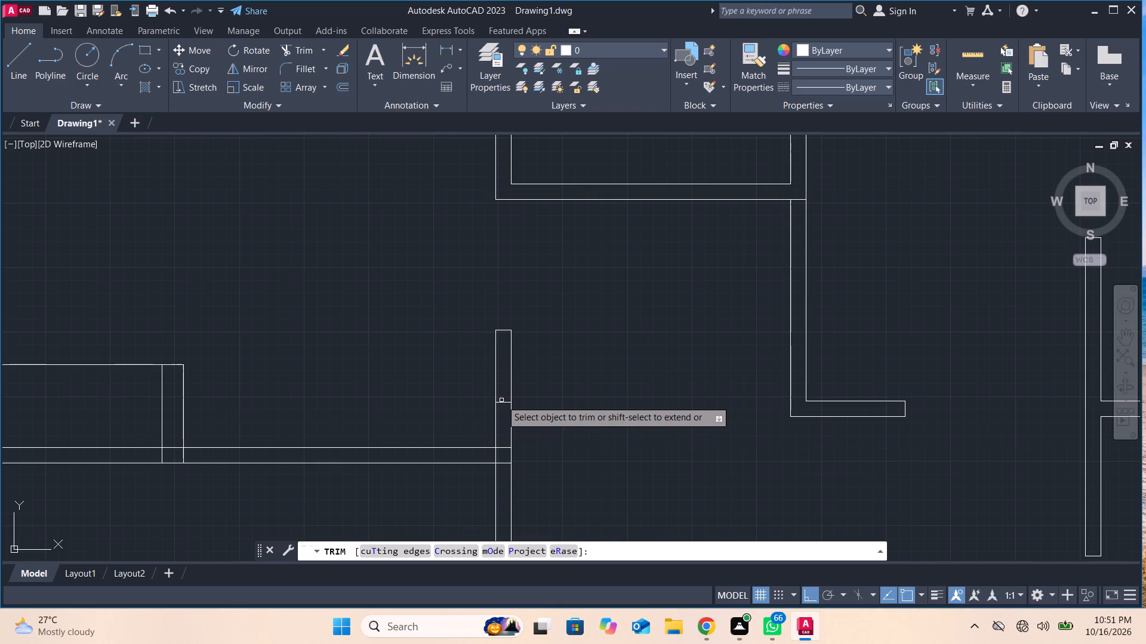
{"action": "left_click", "coordinate": [504, 402]}
Draw a door leaf line about 2'-9" long westward from the lengthened stub's top west corner into the northwest room.
{"action": "scroll", "coordinate": [503, 402], "scroll_direction": "down", "scroll_amount": 1}
{"action": "middle_click_drag", "start_coordinate": [503, 402], "coordinate": [502, 402]}
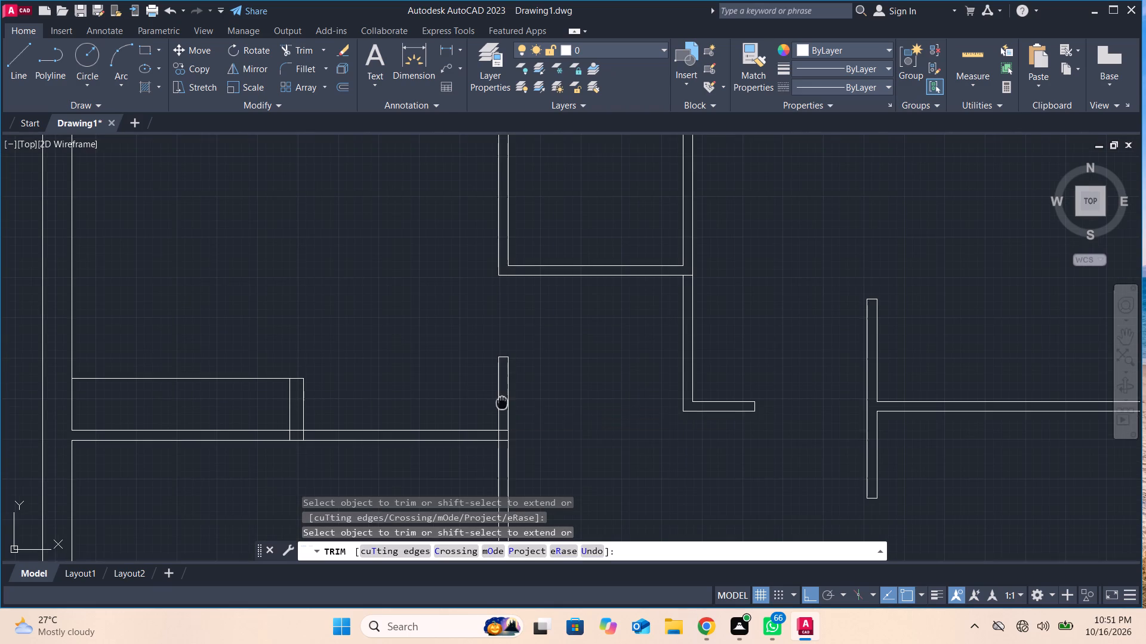
{"action": "middle_click_drag", "start_coordinate": [502, 402], "coordinate": [484, 376]}
{"action": "left_click", "coordinate": [25, 61]}
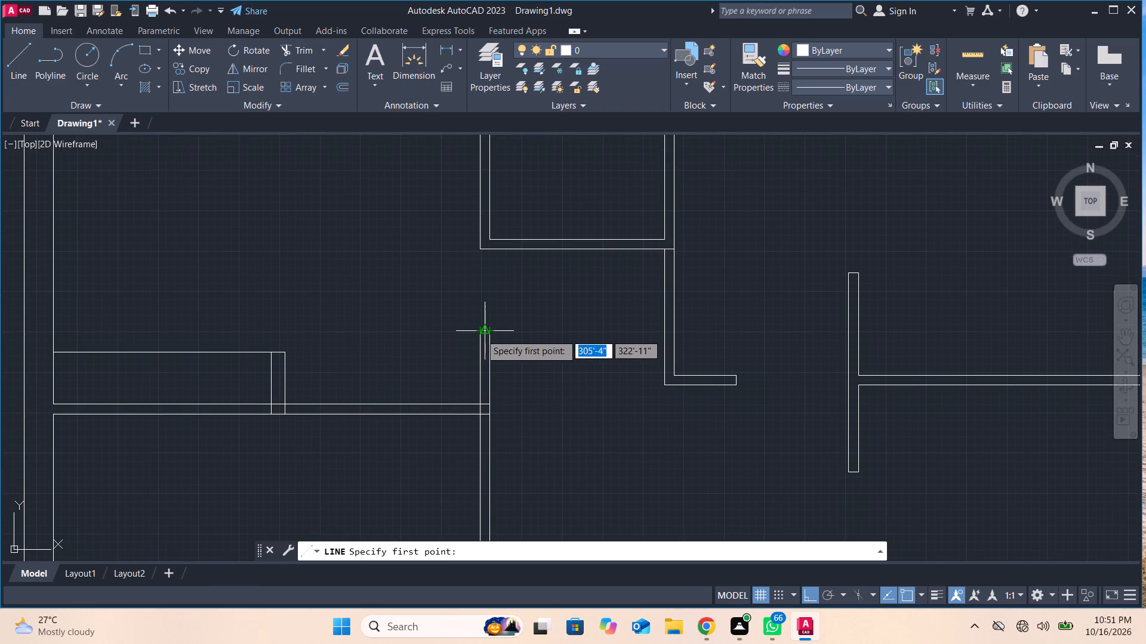
{"action": "scroll", "coordinate": [440, 345], "scroll_direction": "up", "scroll_amount": 3}
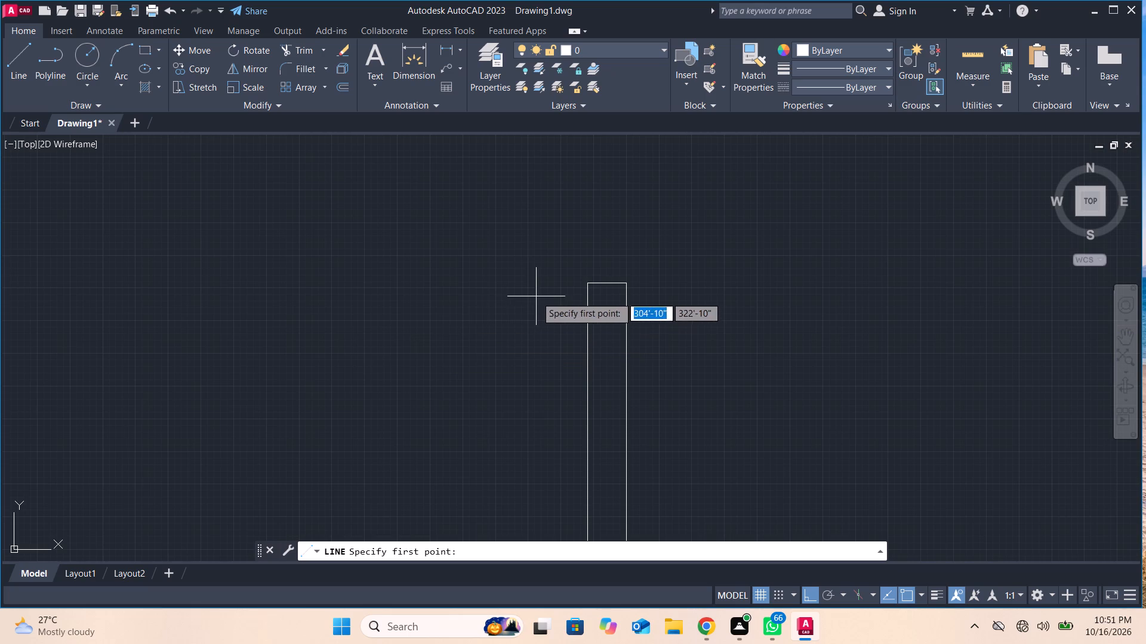
{"action": "left_click", "coordinate": [589, 285]}
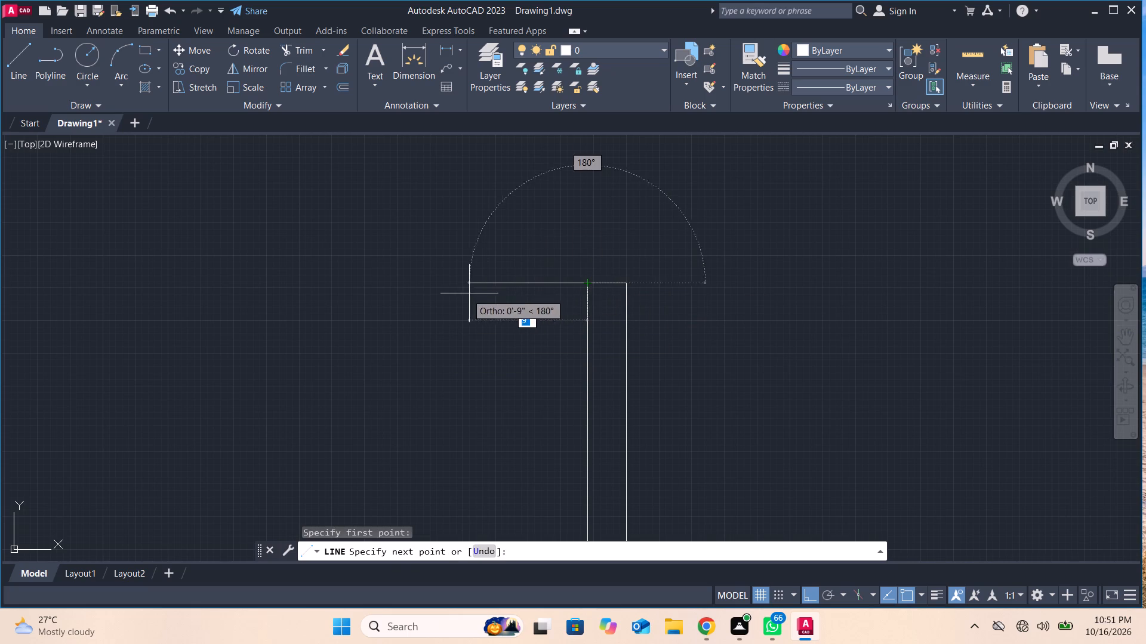
{"action": "scroll", "coordinate": [415, 301], "scroll_direction": "down", "scroll_amount": 2}
{"action": "middle_click_drag", "start_coordinate": [415, 301], "coordinate": [516, 364]}
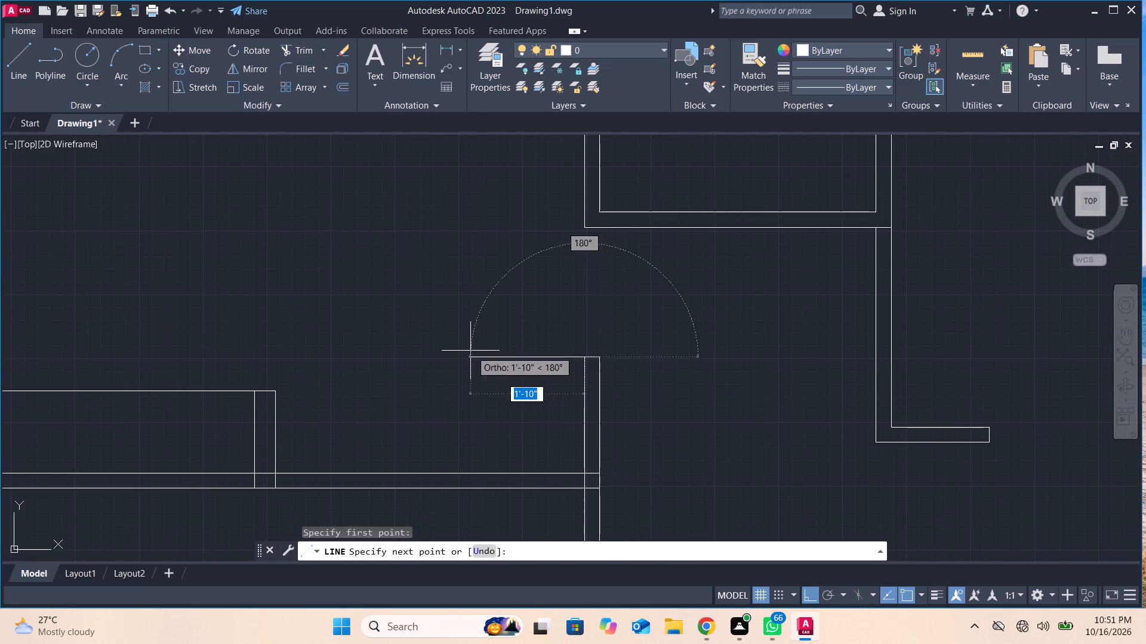
{"action": "left_click", "coordinate": [415, 343]}
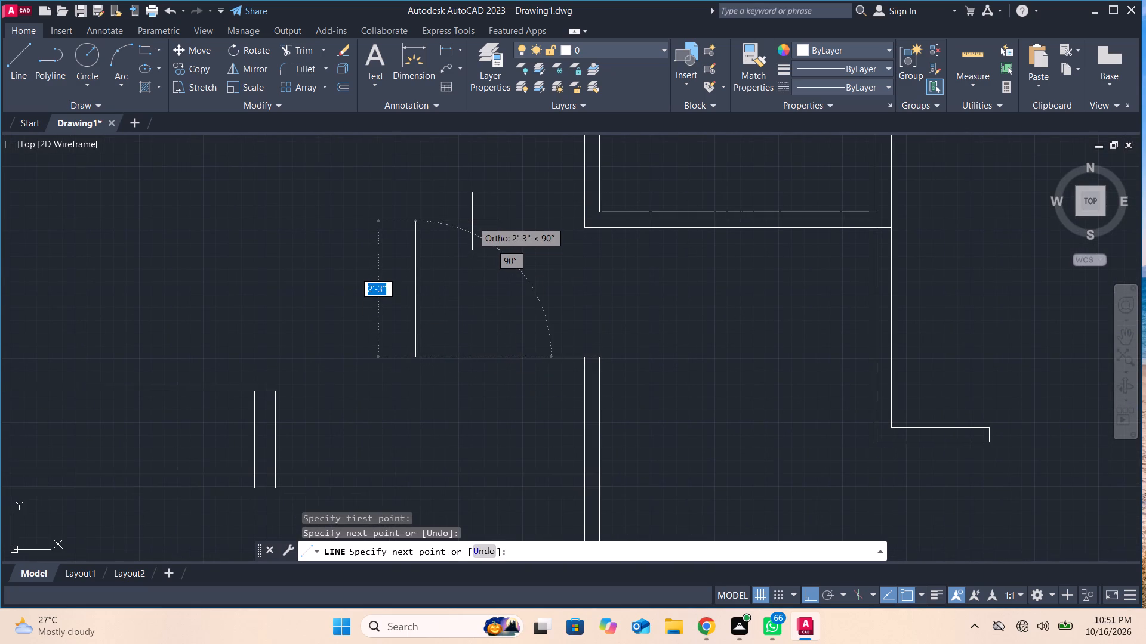
{"action": "key", "text": "Return"}
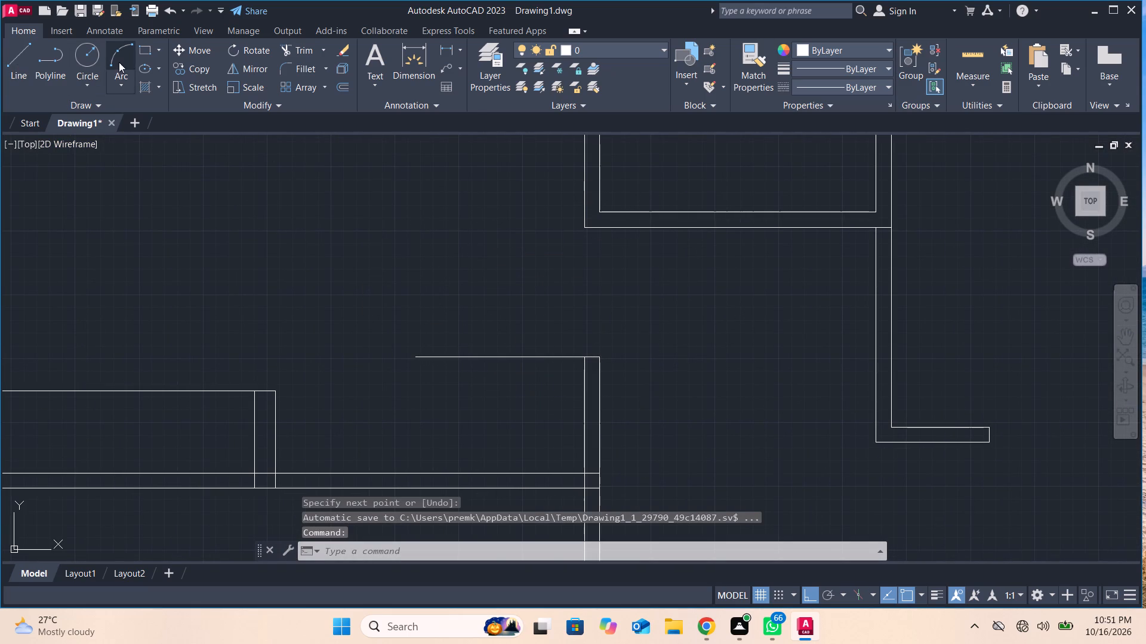
Draw the northwest room's door swing arc, with Ortho off, from the leaf's west end to the partition corner on the opening's north side.
{"action": "left_click", "coordinate": [119, 60]}
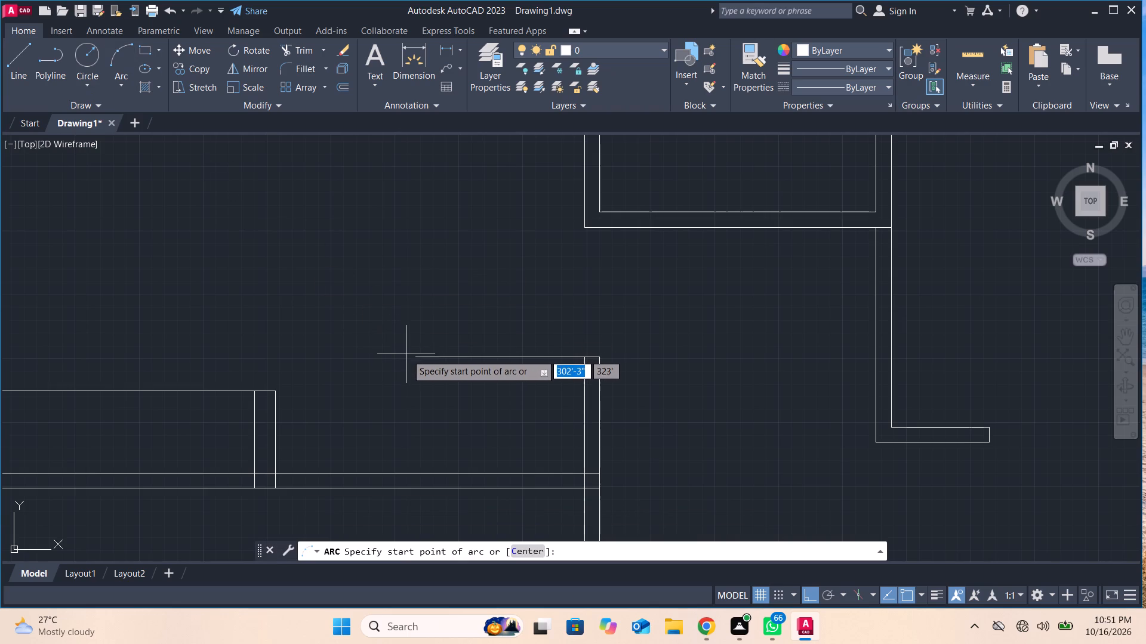
{"action": "left_click", "coordinate": [412, 356]}
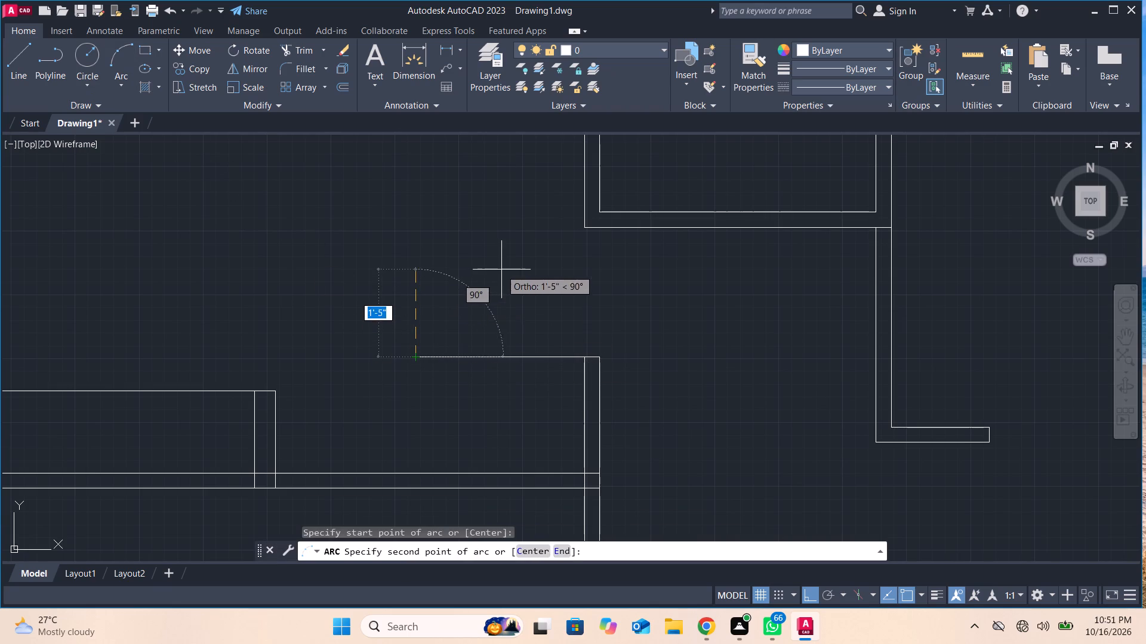
{"action": "left_click", "coordinate": [809, 596]}
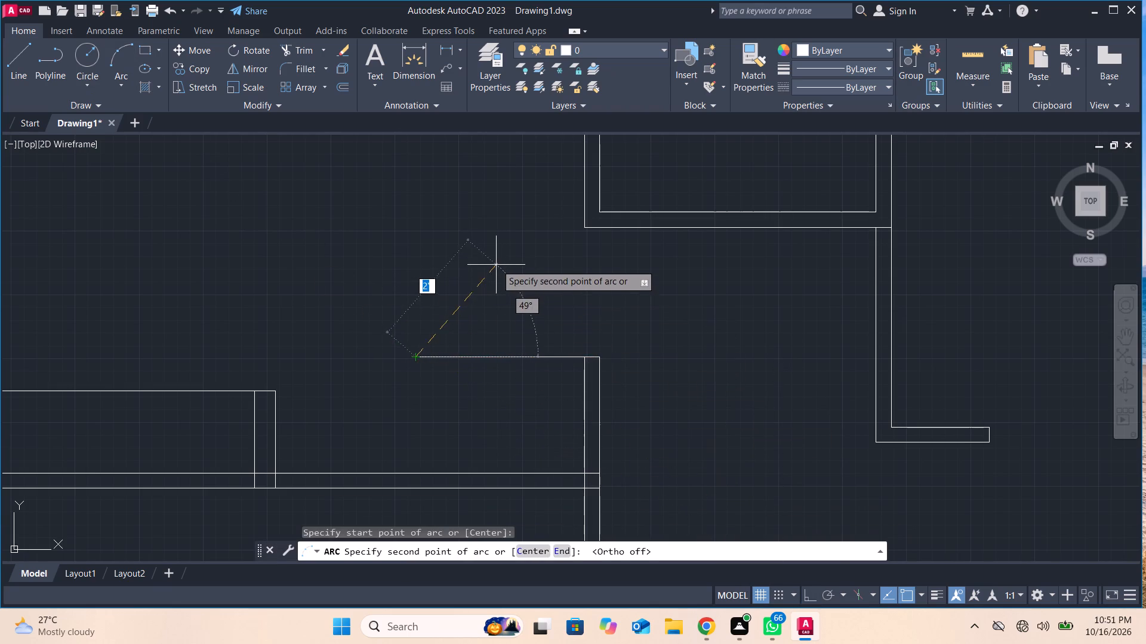
{"action": "left_click", "coordinate": [497, 260]}
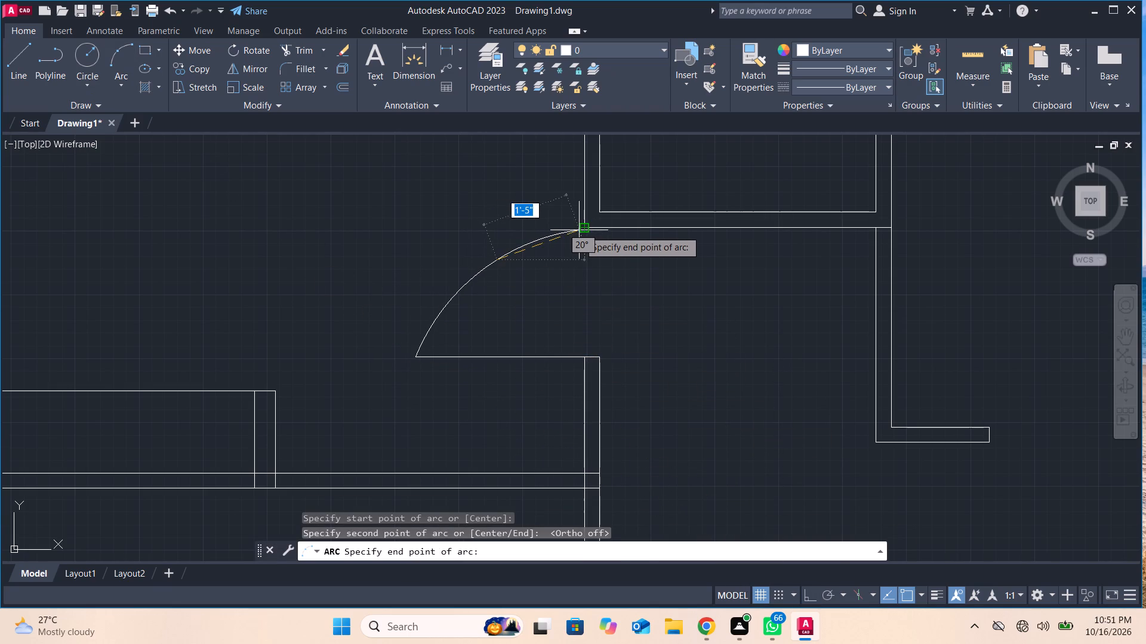
{"action": "left_click", "coordinate": [586, 230]}
Draw a 3' door leaf line westward into the small north room from the west corner of its short northern stub.
{"action": "scroll", "coordinate": [553, 368], "scroll_direction": "down", "scroll_amount": 2}
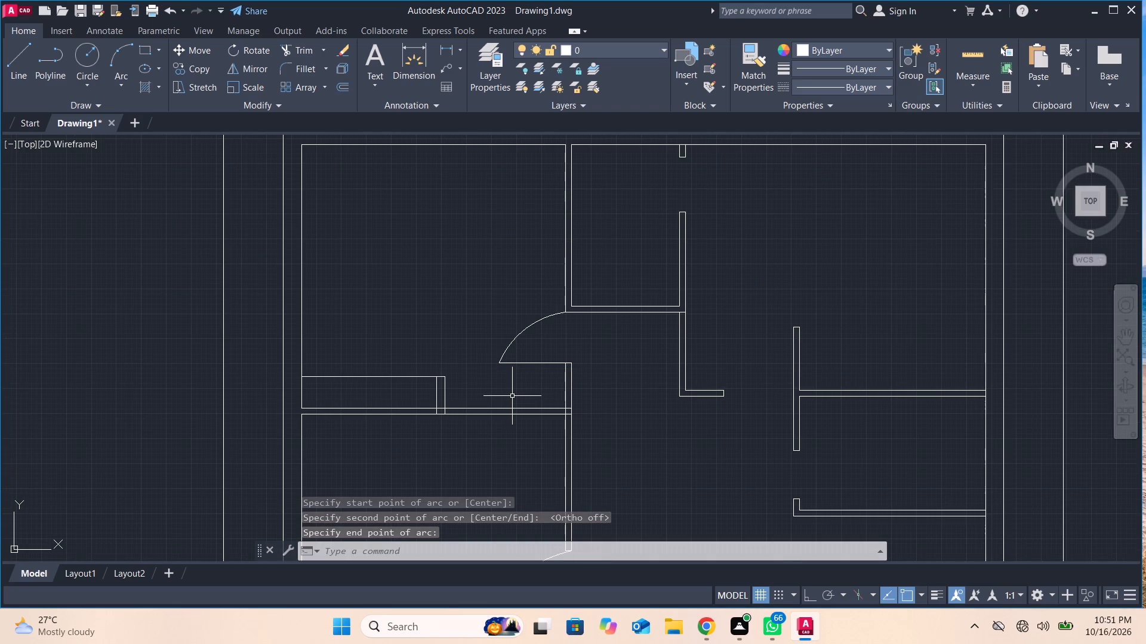
{"action": "scroll", "coordinate": [501, 305], "scroll_direction": "down", "scroll_amount": 1}
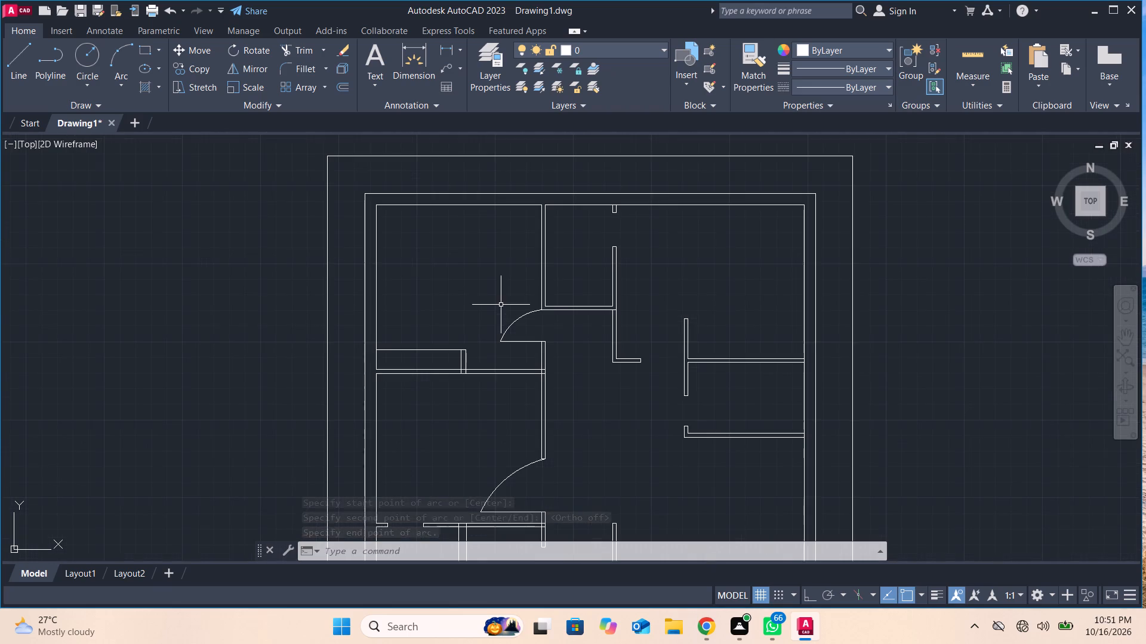
{"action": "middle_click_drag", "start_coordinate": [501, 305], "coordinate": [426, 292]}
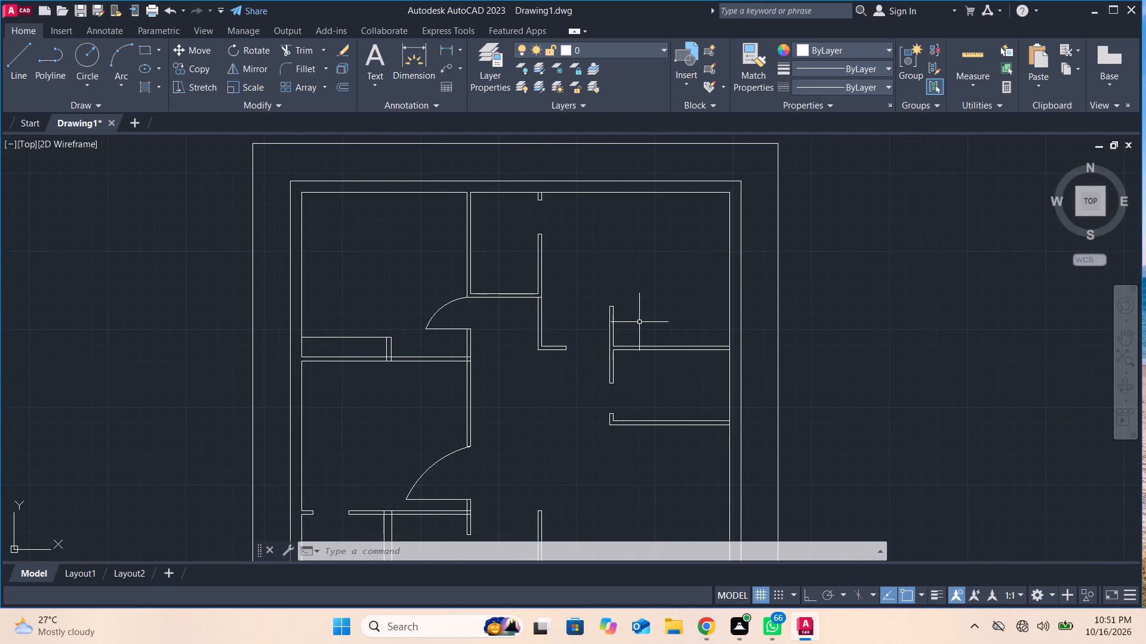
{"action": "middle_click_drag", "start_coordinate": [640, 321], "coordinate": [643, 406]}
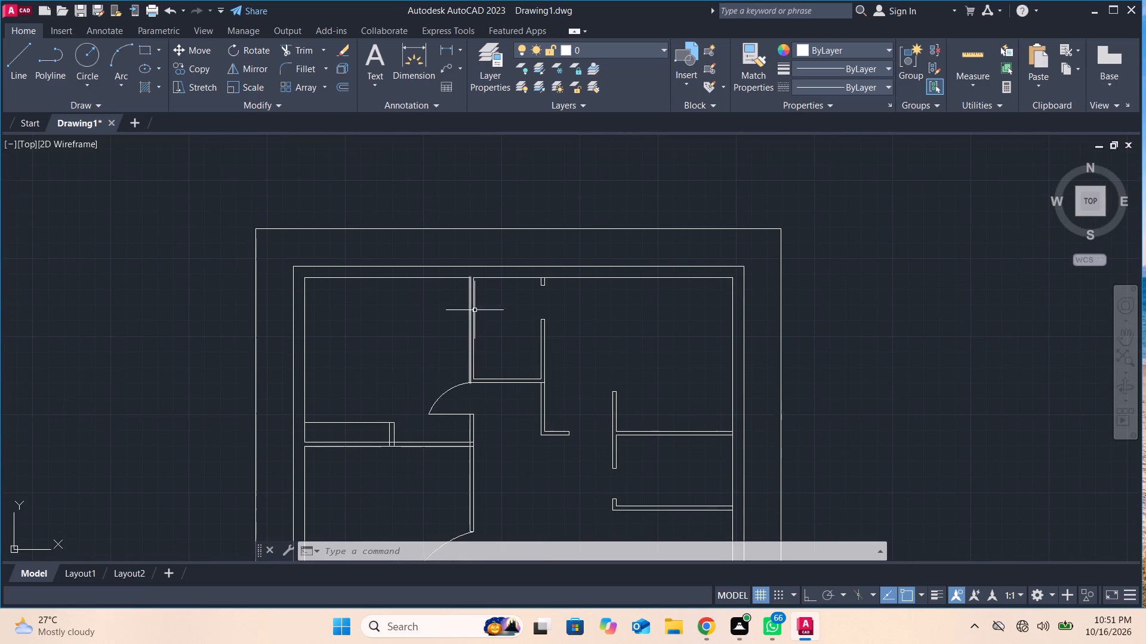
{"action": "left_click", "coordinate": [13, 67]}
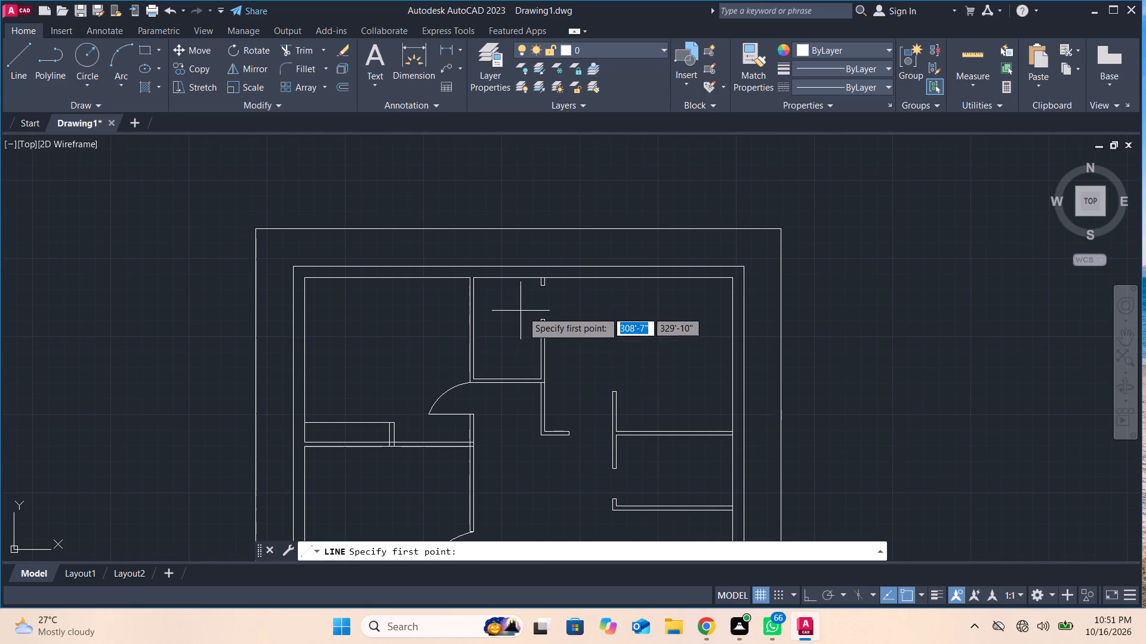
{"action": "scroll", "coordinate": [524, 311], "scroll_direction": "up", "scroll_amount": 1}
{"action": "left_click", "coordinate": [547, 272]}
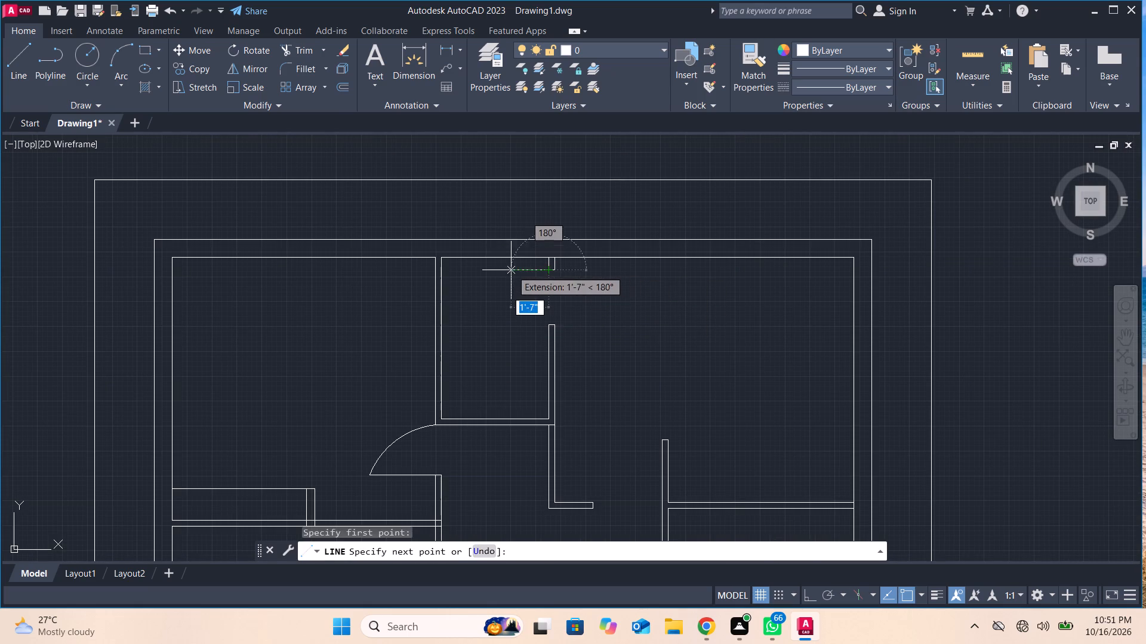
{"action": "left_click", "coordinate": [477, 271]}
{"action": "key", "text": "Return"}
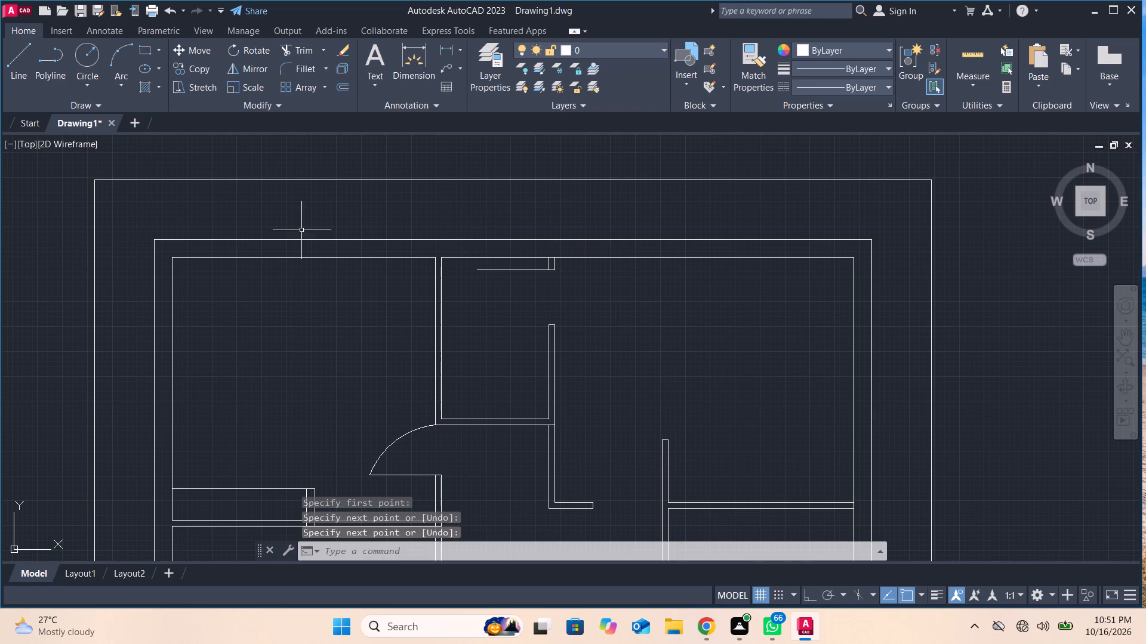
Draw a door swing arc from that leaf's west end to the top of the partition on the opening's south side.
{"action": "left_click", "coordinate": [116, 63]}
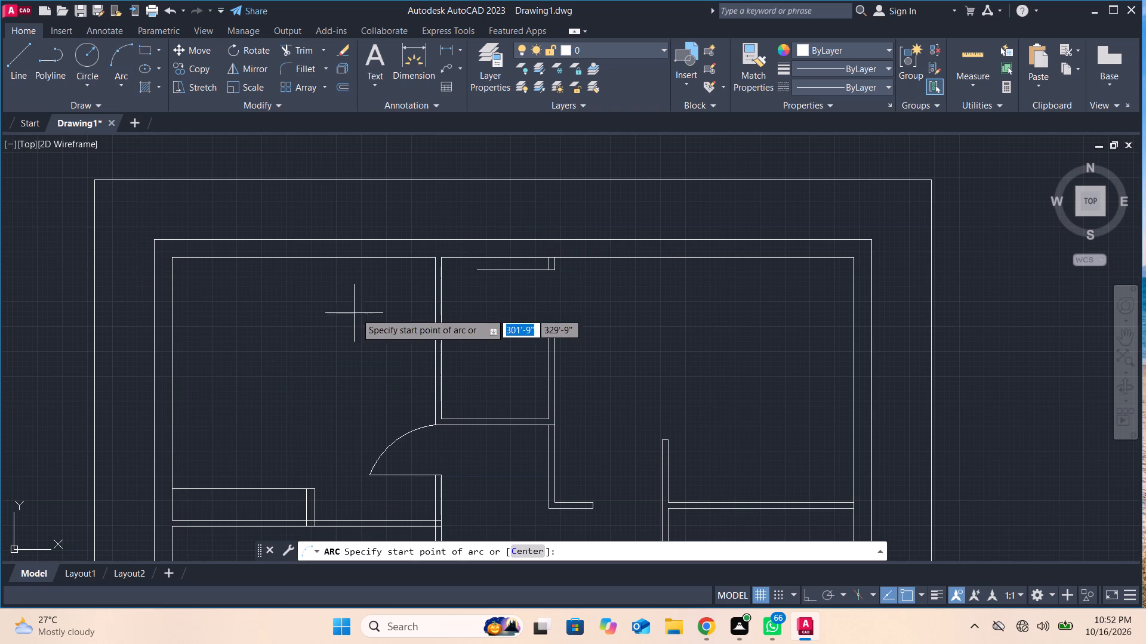
{"action": "left_click", "coordinate": [475, 273]}
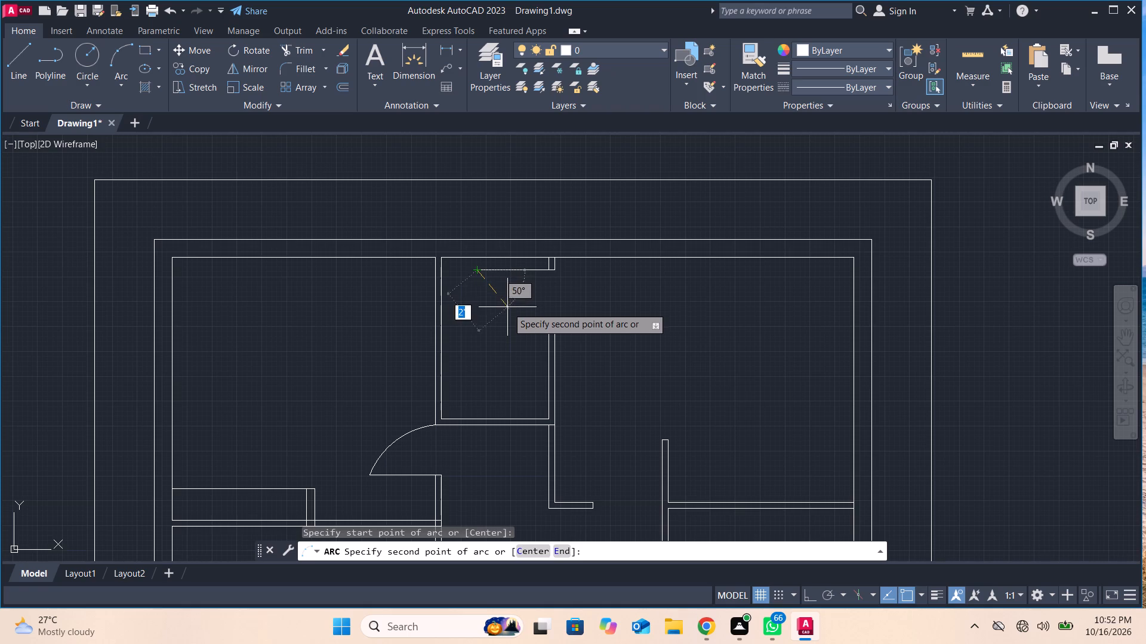
{"action": "left_click", "coordinate": [507, 307]}
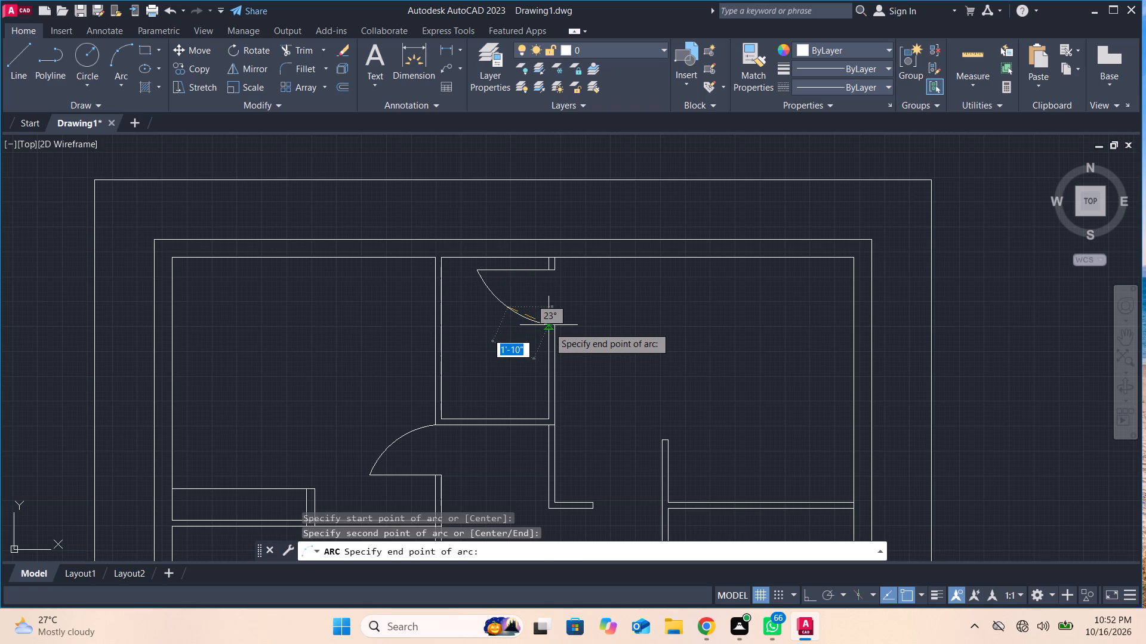
{"action": "left_click", "coordinate": [552, 327]}
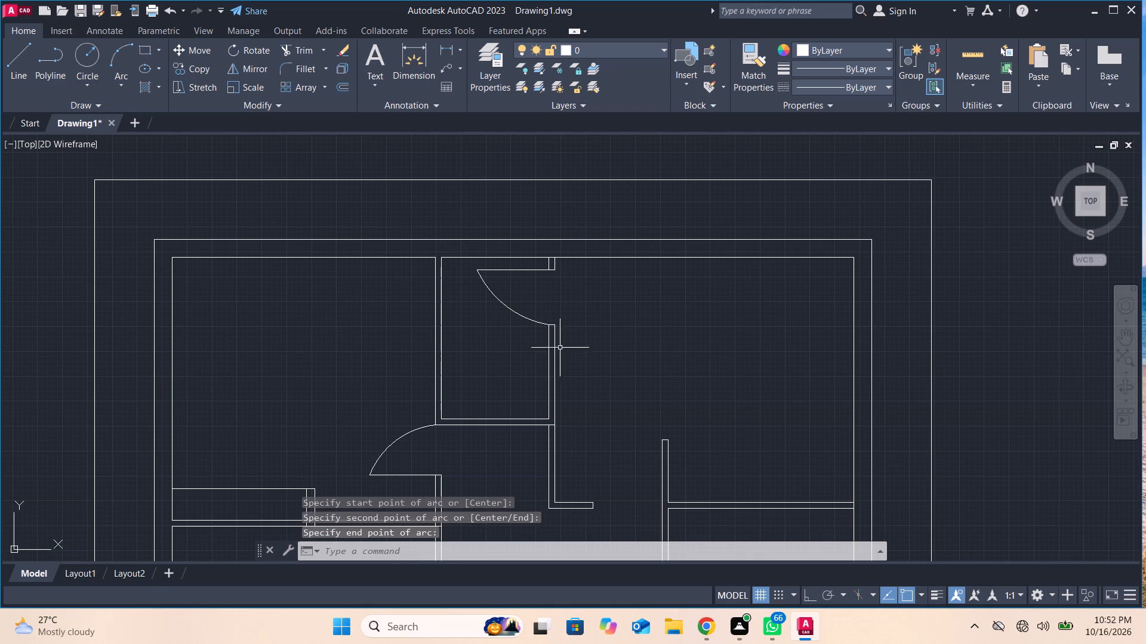
Draw a door leaf line about 2'-2" long northward from the short horizontal stub's upper east corner at the northeast room's entrance.
{"action": "scroll", "coordinate": [580, 389], "scroll_direction": "down", "scroll_amount": 1}
{"action": "middle_click_drag", "start_coordinate": [606, 391], "coordinate": [486, 265]}
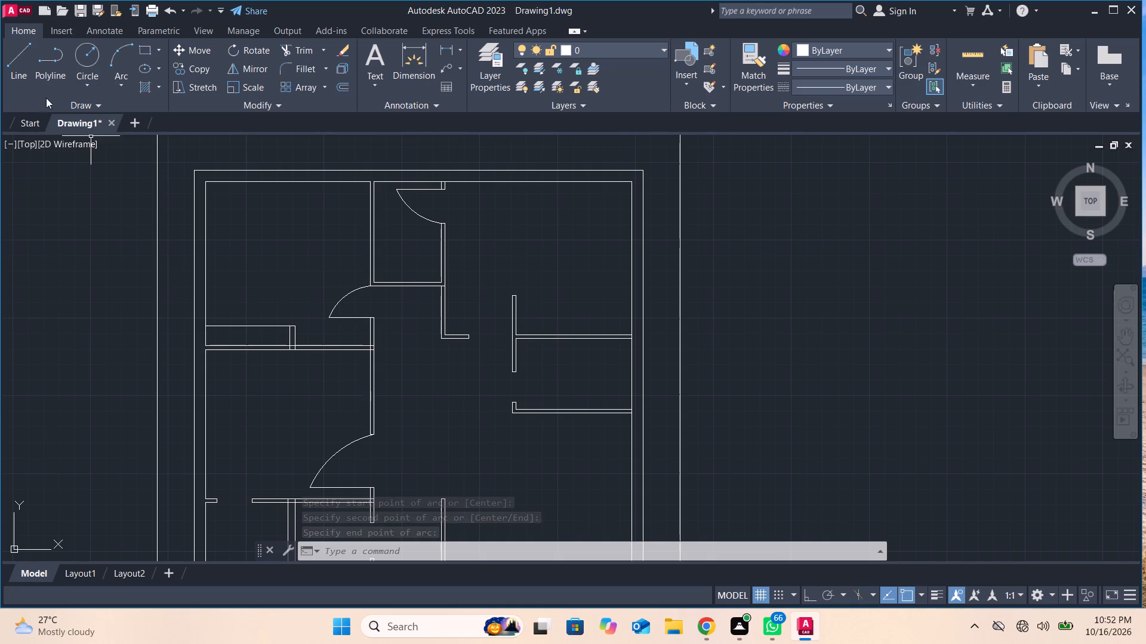
{"action": "left_click", "coordinate": [16, 70]}
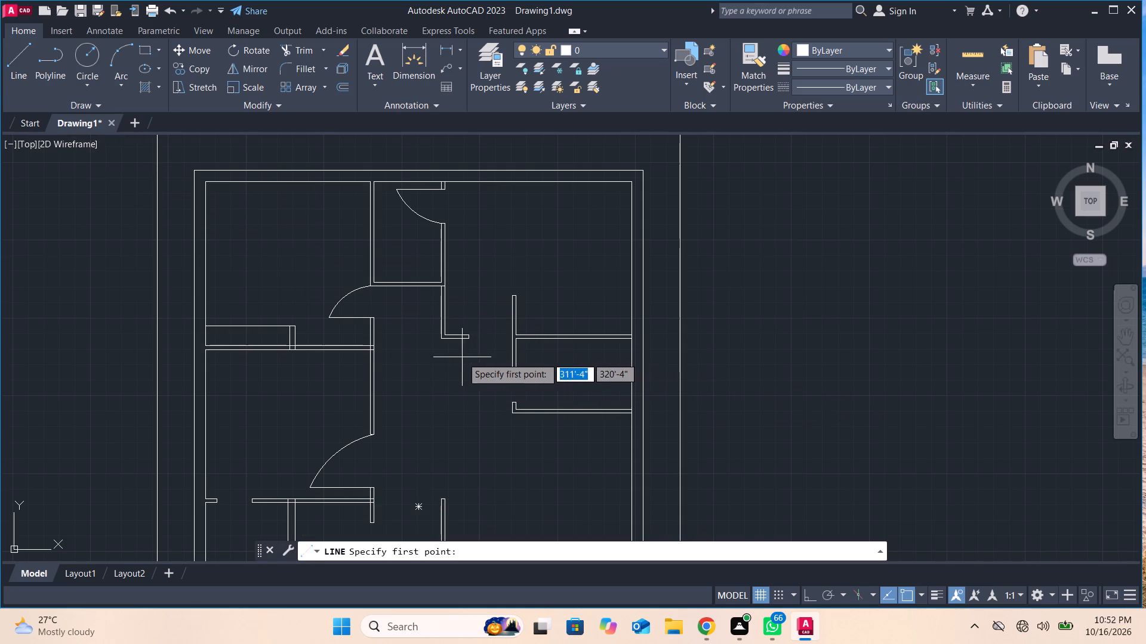
{"action": "scroll", "coordinate": [469, 355], "scroll_direction": "up", "scroll_amount": 3}
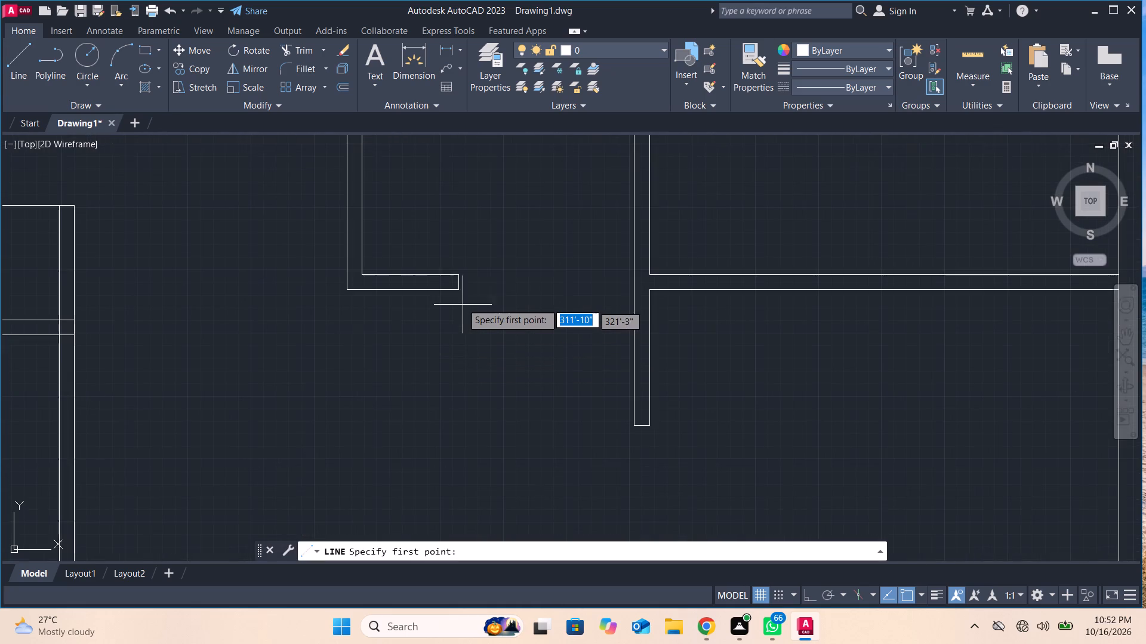
{"action": "left_click", "coordinate": [461, 277]}
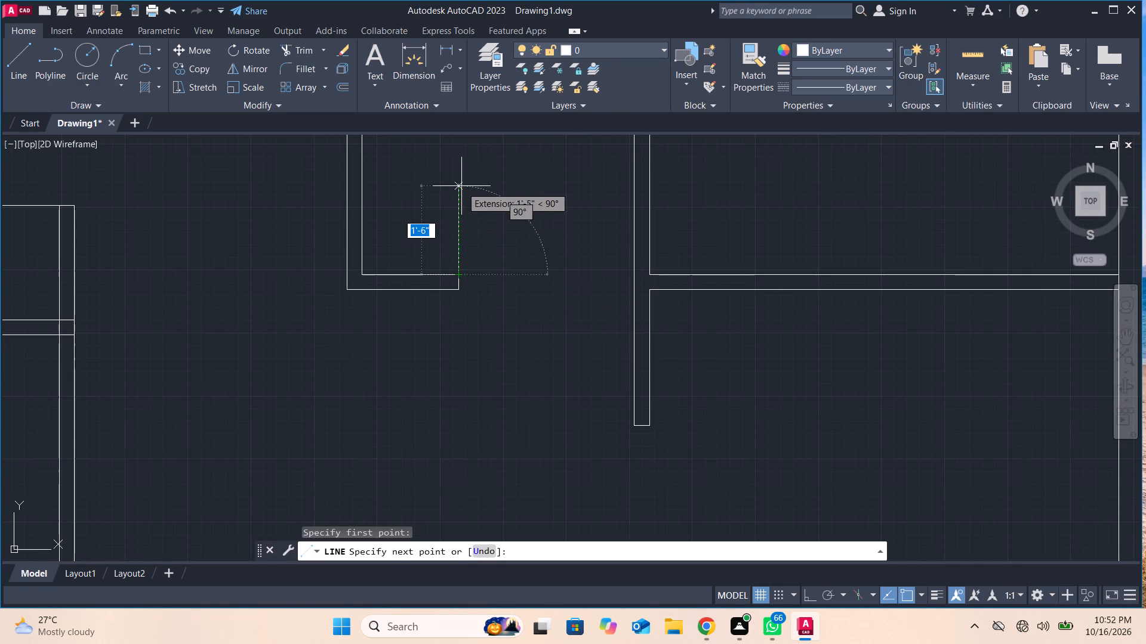
{"action": "left_click", "coordinate": [457, 144]}
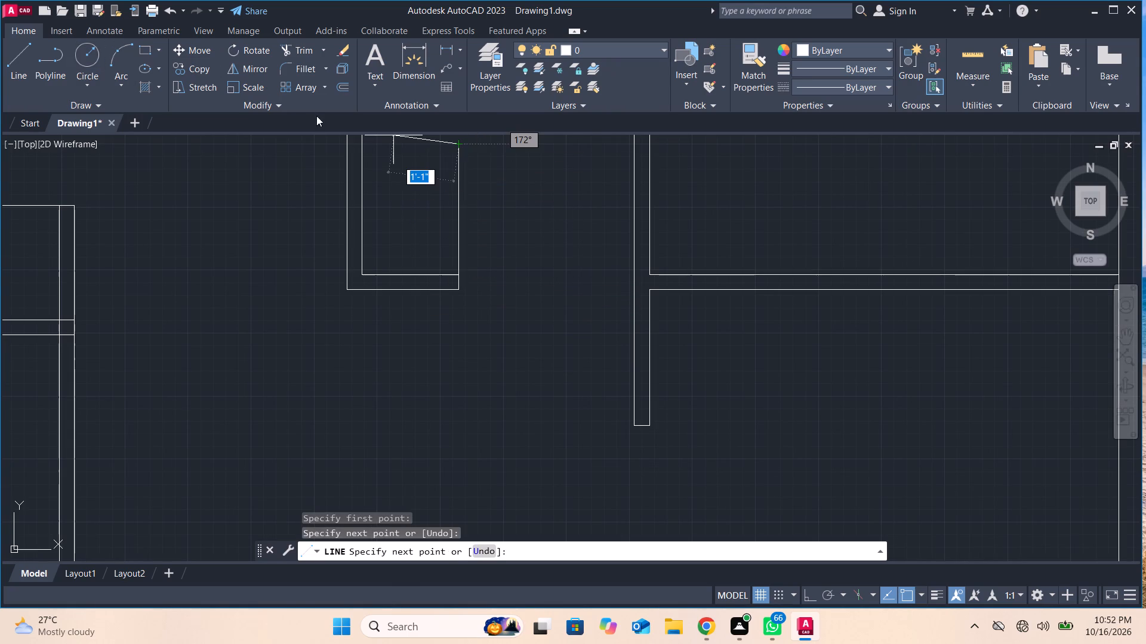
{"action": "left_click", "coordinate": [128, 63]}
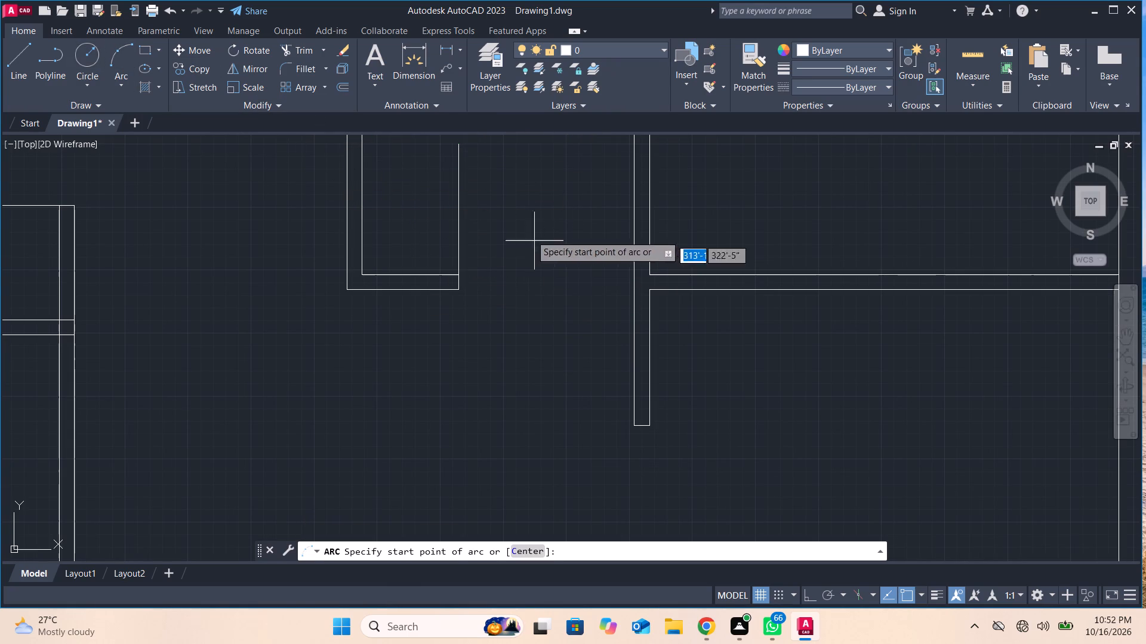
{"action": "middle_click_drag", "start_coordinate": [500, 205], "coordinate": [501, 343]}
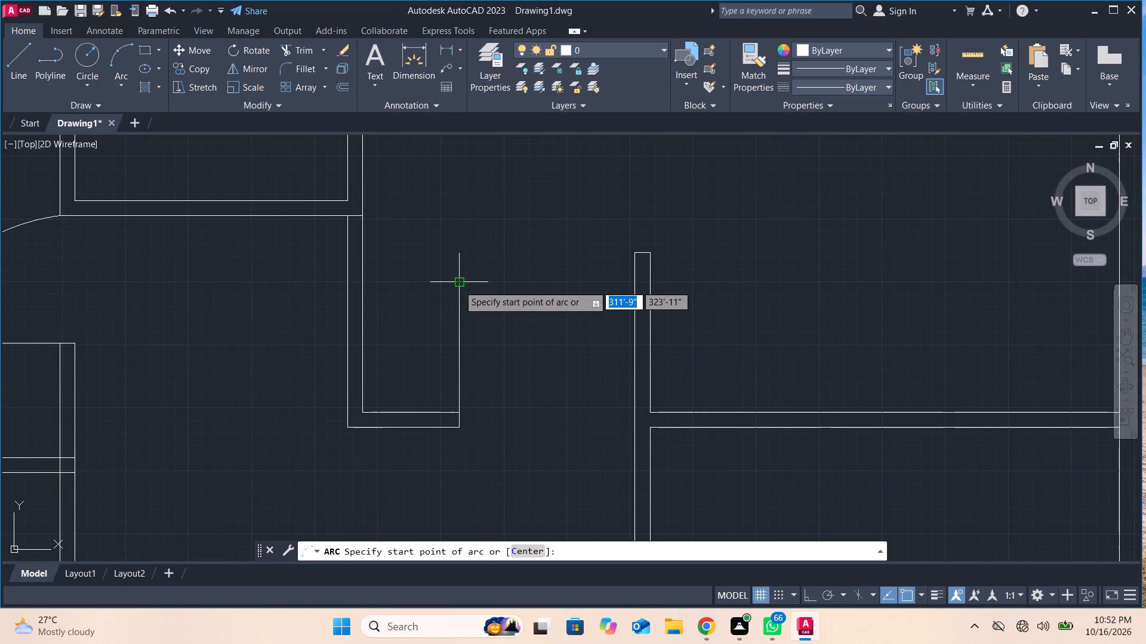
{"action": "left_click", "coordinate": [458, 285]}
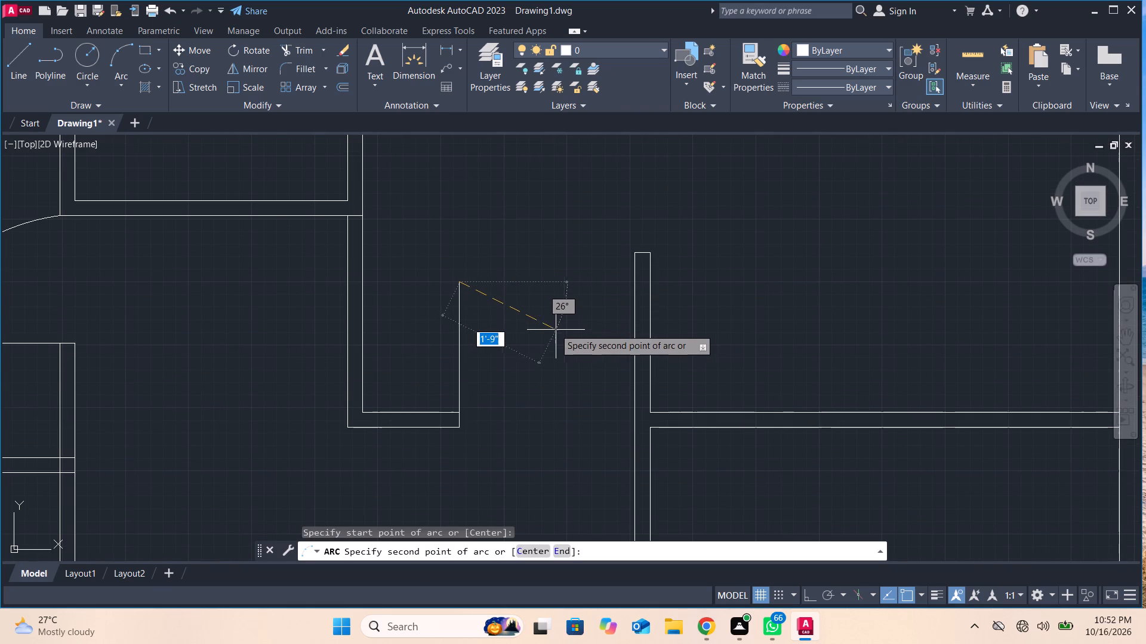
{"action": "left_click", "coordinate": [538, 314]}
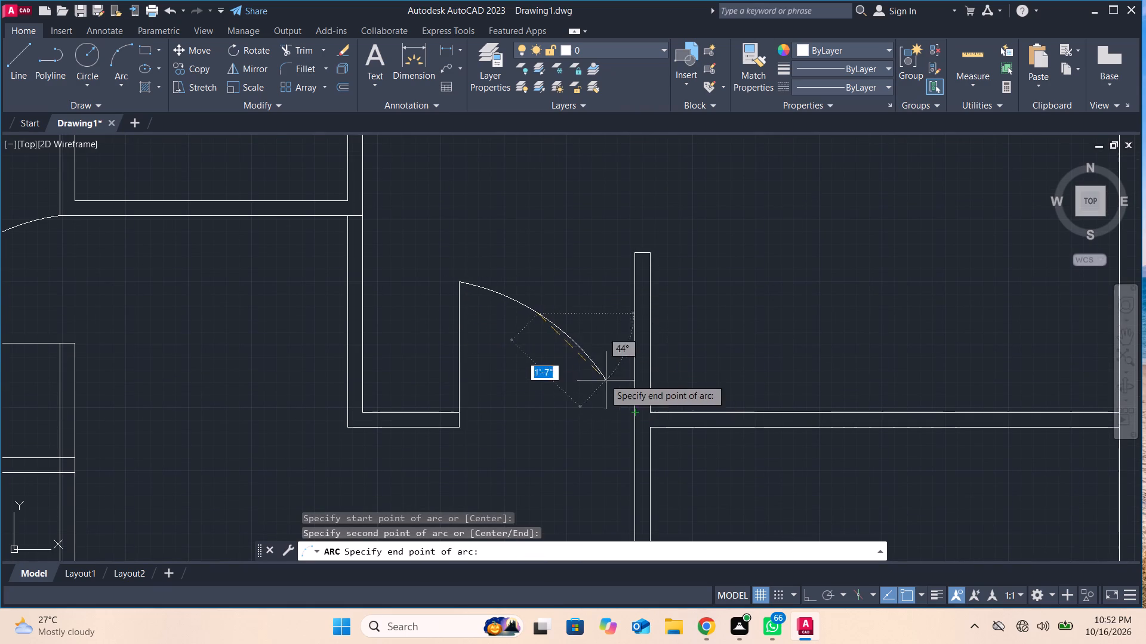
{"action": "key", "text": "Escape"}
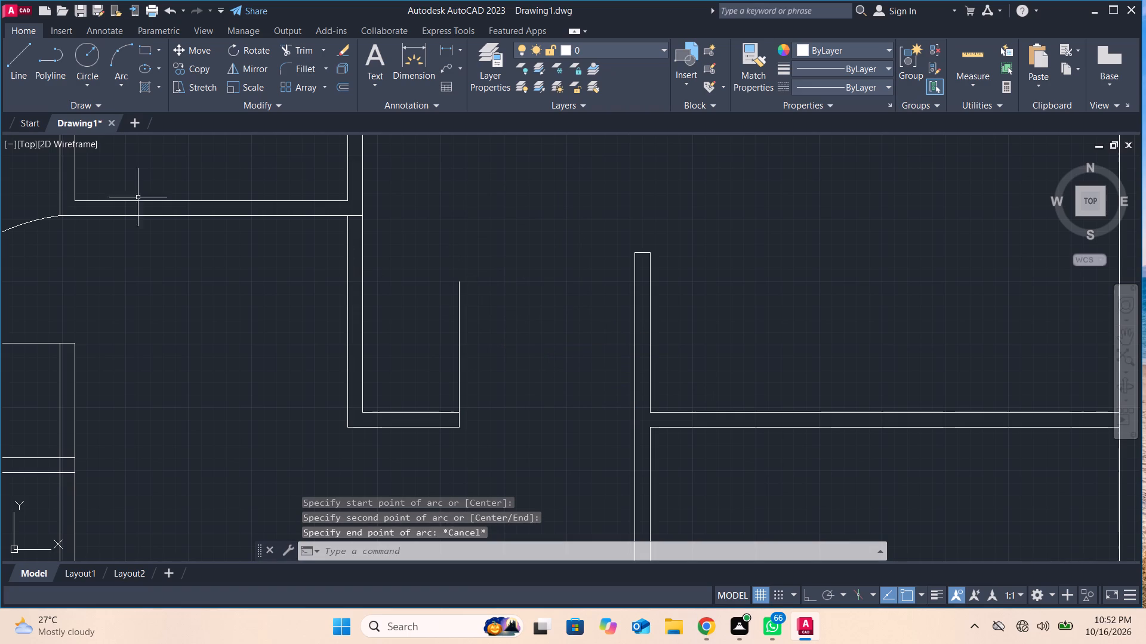
Draw a door swing arc from the leaf's north end to the west face of the partition on the opening's east side.
{"action": "left_click", "coordinate": [123, 54]}
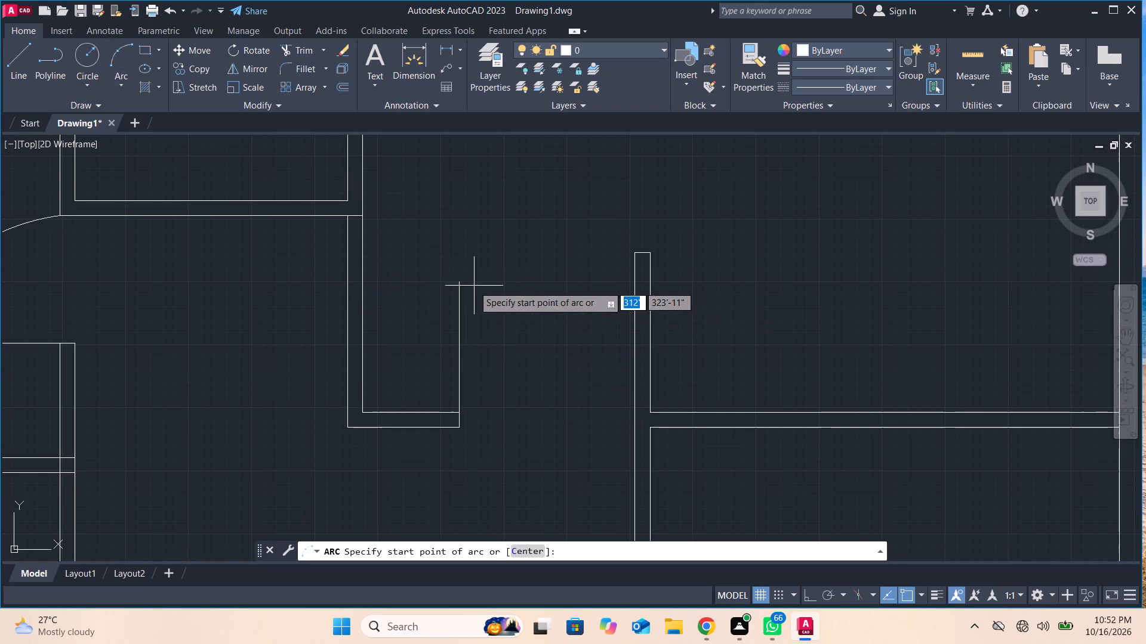
{"action": "left_click", "coordinate": [457, 280]}
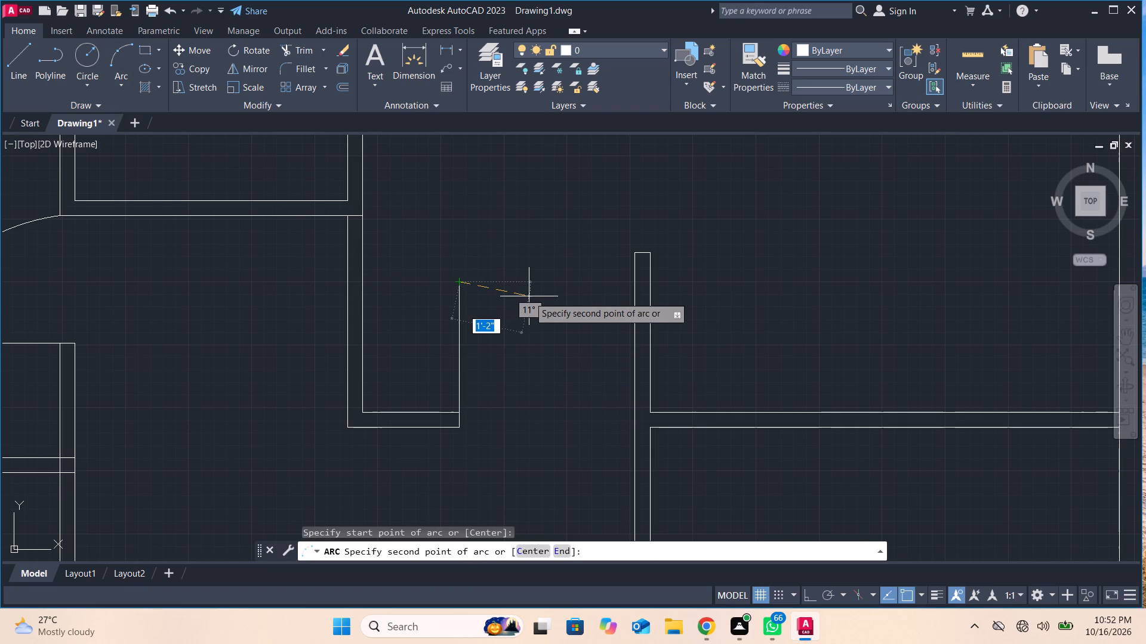
{"action": "left_click", "coordinate": [529, 296]}
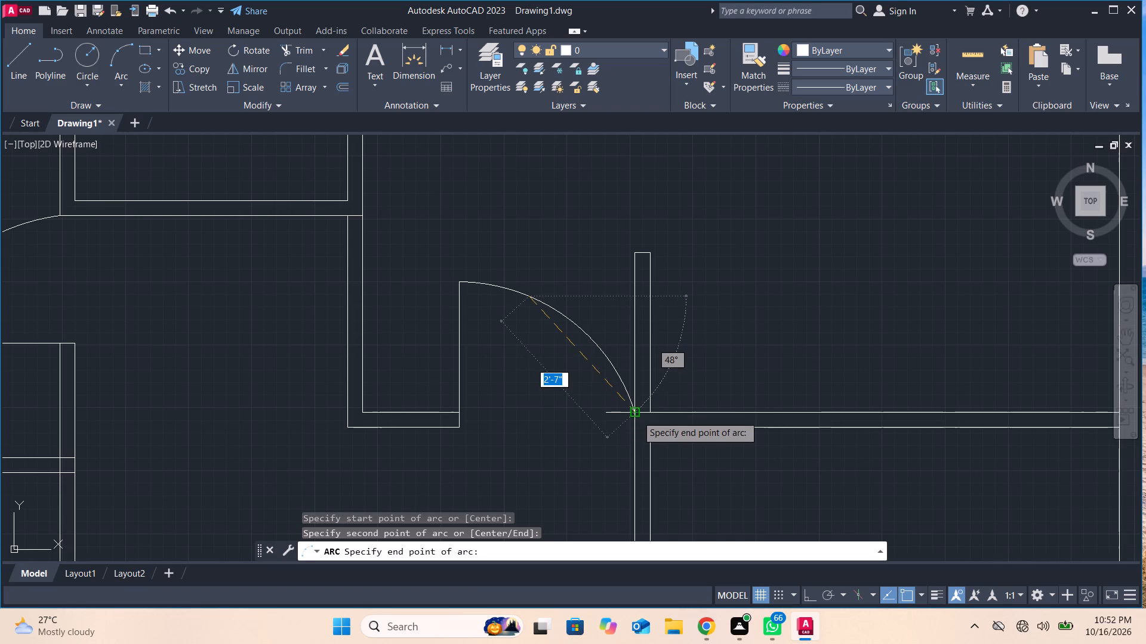
{"action": "left_click", "coordinate": [637, 416]}
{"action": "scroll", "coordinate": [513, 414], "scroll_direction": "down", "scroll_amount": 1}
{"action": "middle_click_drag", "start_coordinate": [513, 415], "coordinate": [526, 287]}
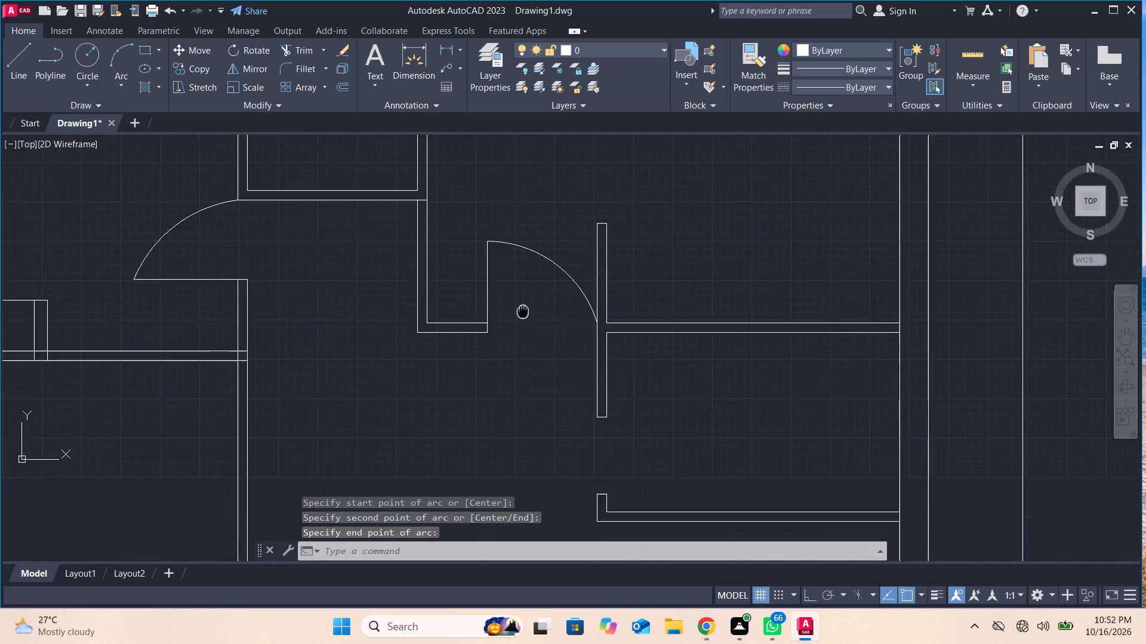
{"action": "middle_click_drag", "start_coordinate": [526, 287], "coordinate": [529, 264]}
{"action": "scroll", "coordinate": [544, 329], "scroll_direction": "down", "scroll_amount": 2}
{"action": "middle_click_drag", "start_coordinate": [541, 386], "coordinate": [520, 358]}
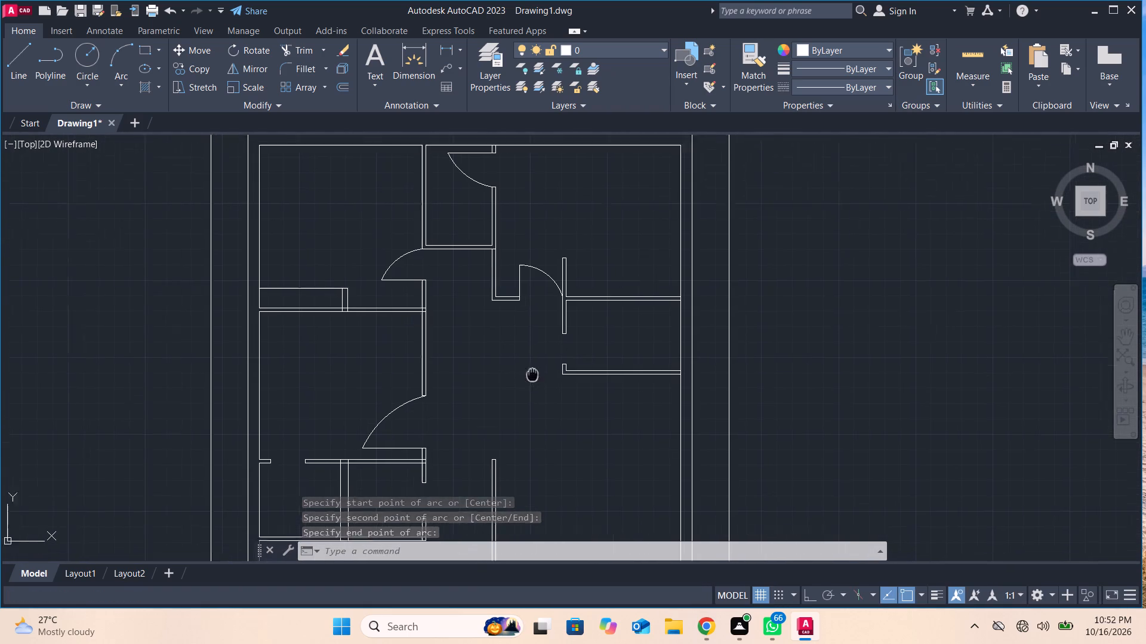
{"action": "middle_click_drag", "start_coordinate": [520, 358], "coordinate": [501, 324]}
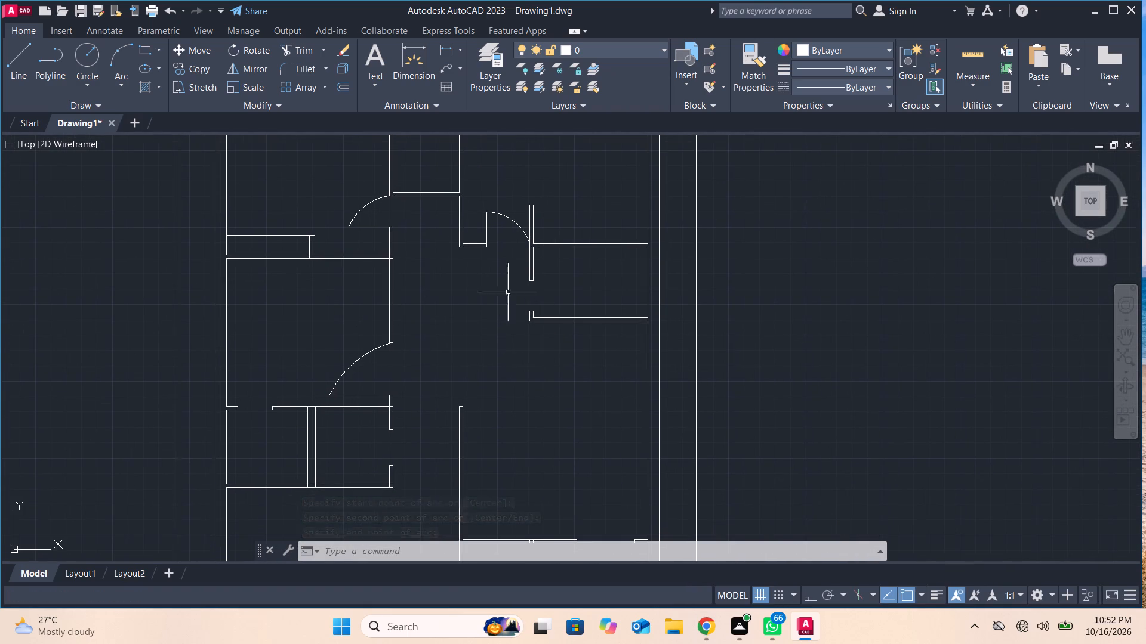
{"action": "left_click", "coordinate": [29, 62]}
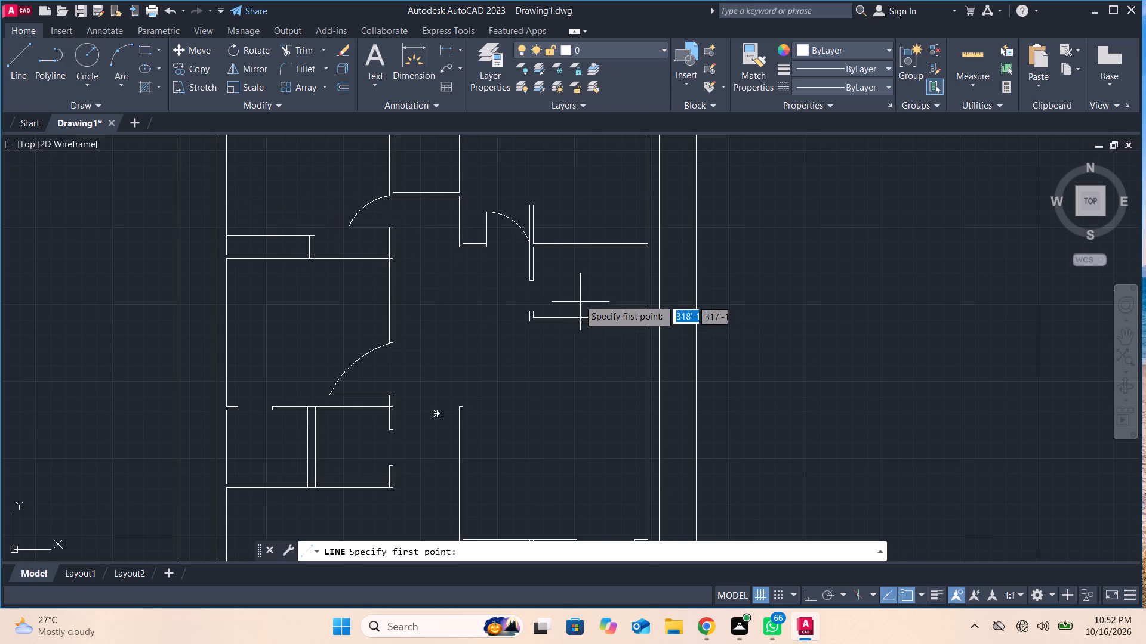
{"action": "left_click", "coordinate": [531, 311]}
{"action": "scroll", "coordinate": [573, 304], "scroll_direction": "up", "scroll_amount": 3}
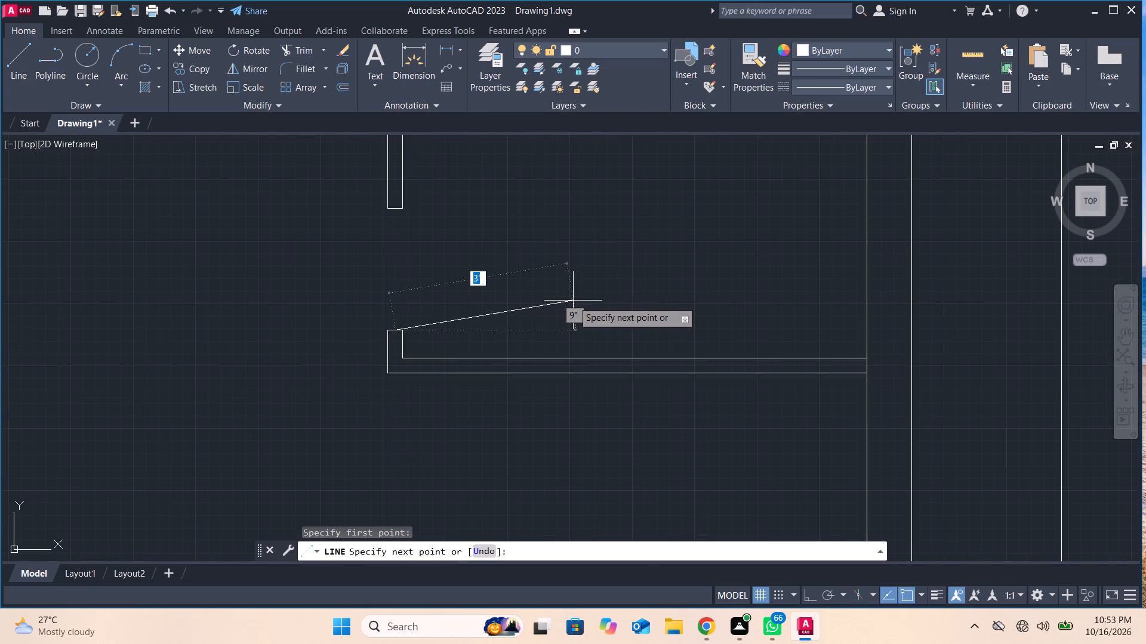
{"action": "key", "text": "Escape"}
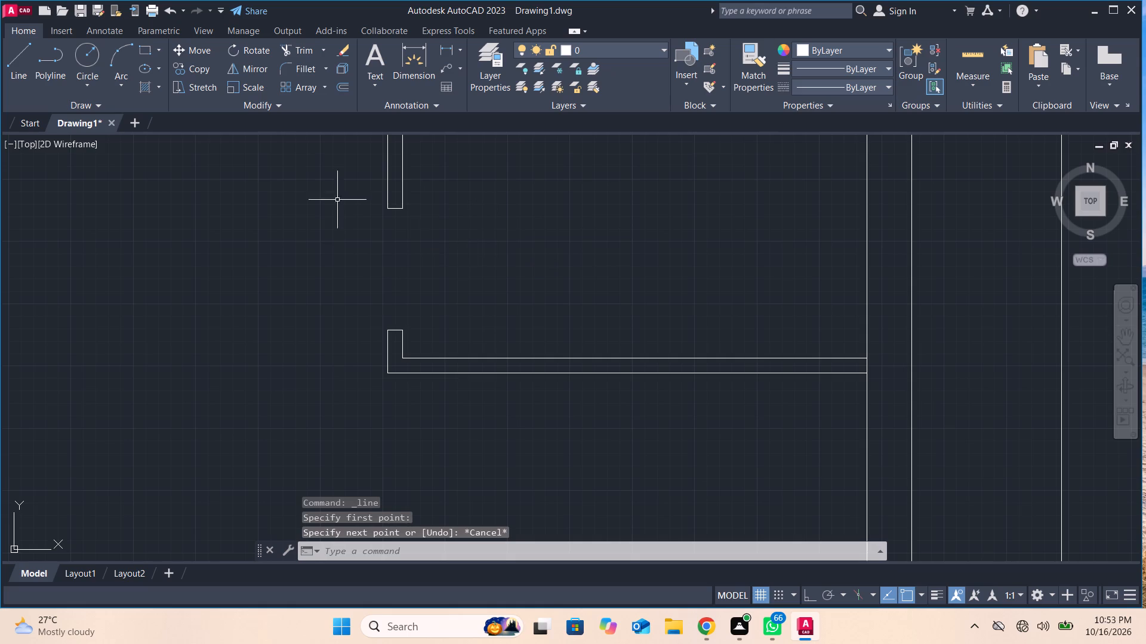
Draw a door leaf line eastward into the east room from the upper east corner of the short stub south of its opening.
{"action": "left_click", "coordinate": [17, 51]}
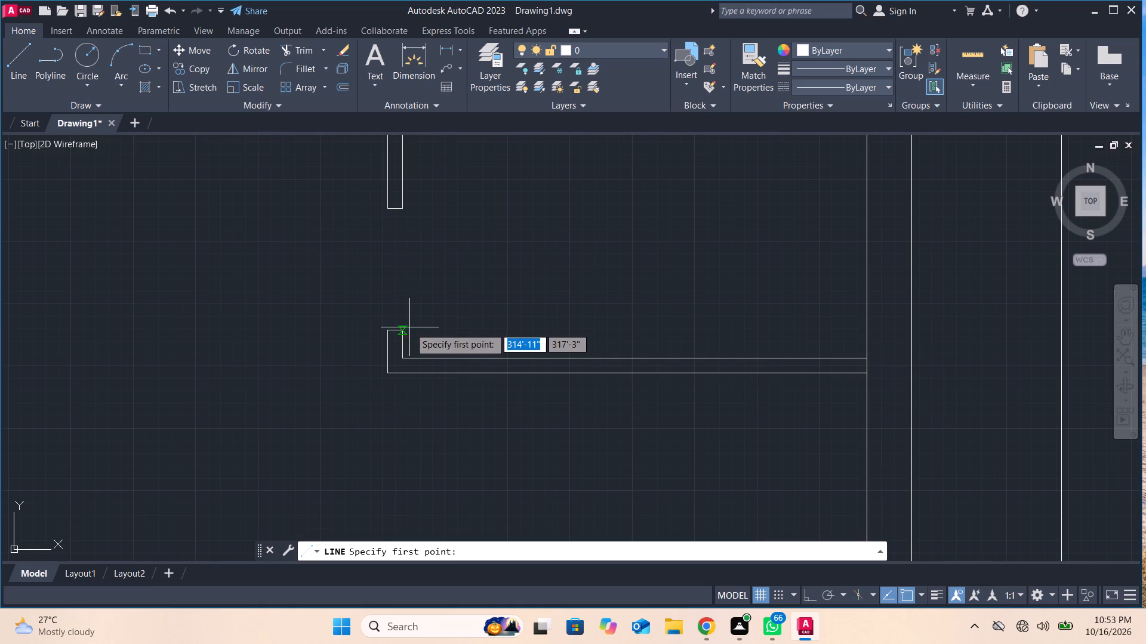
{"action": "left_click", "coordinate": [403, 329]}
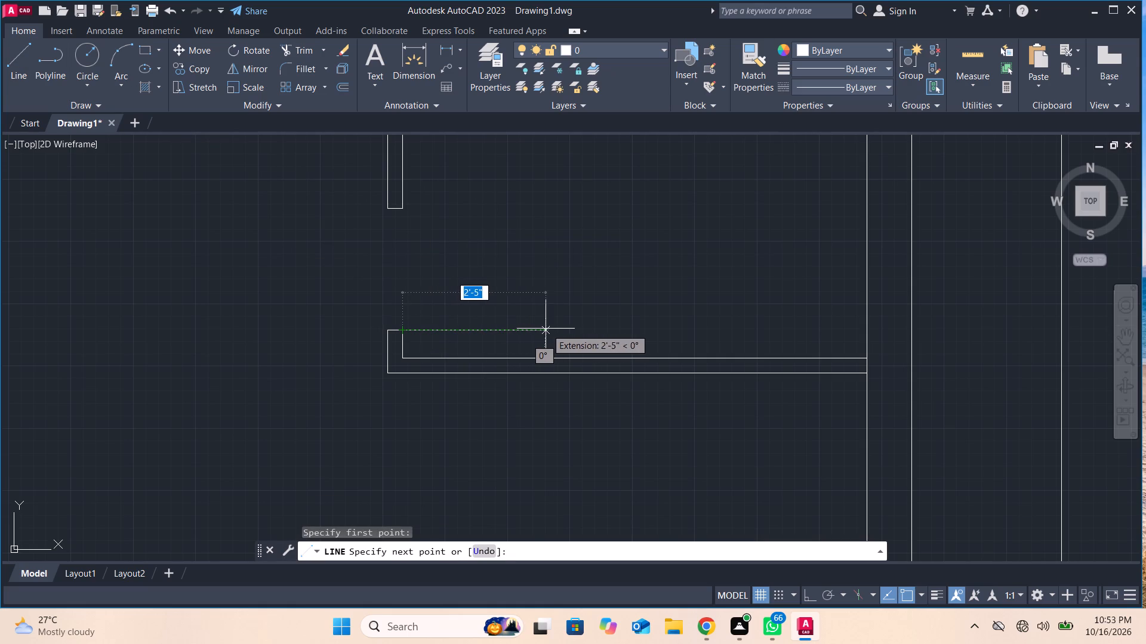
{"action": "left_click", "coordinate": [578, 330]}
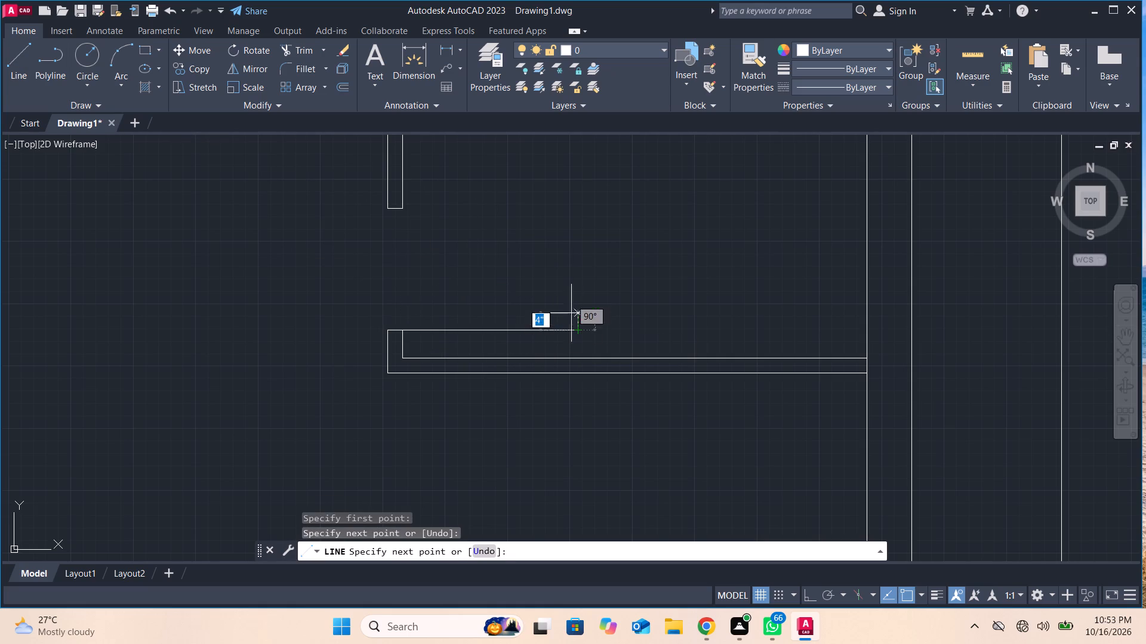
{"action": "key", "text": "Escape"}
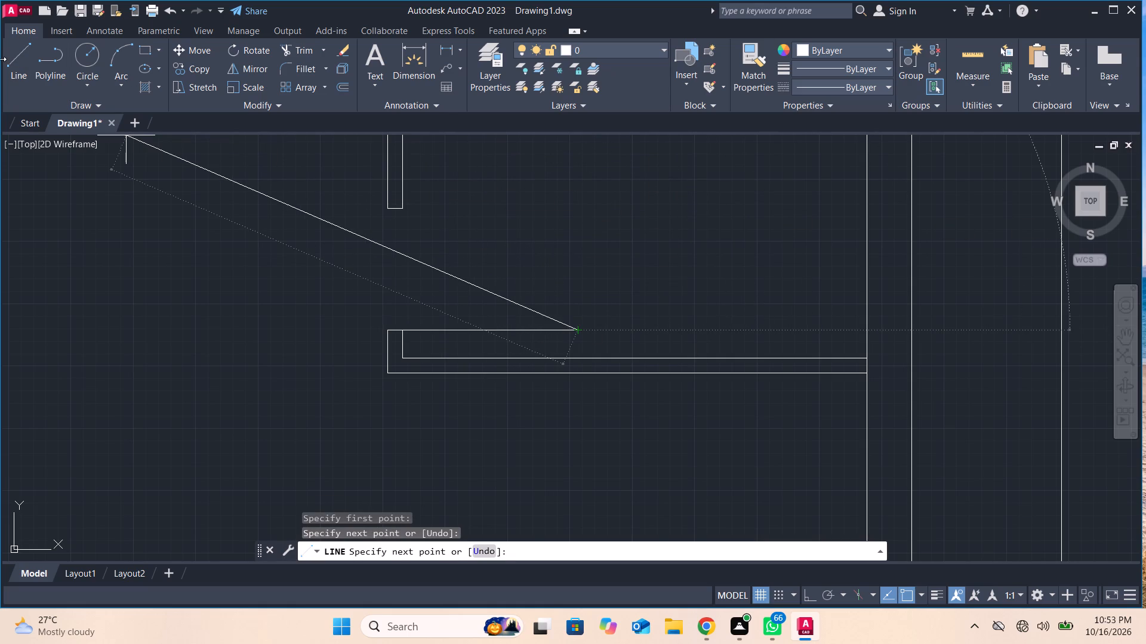
Draw a door swing arc from that leaf's east end to the end of the partition on the opening's north side.
{"action": "left_click", "coordinate": [122, 58]}
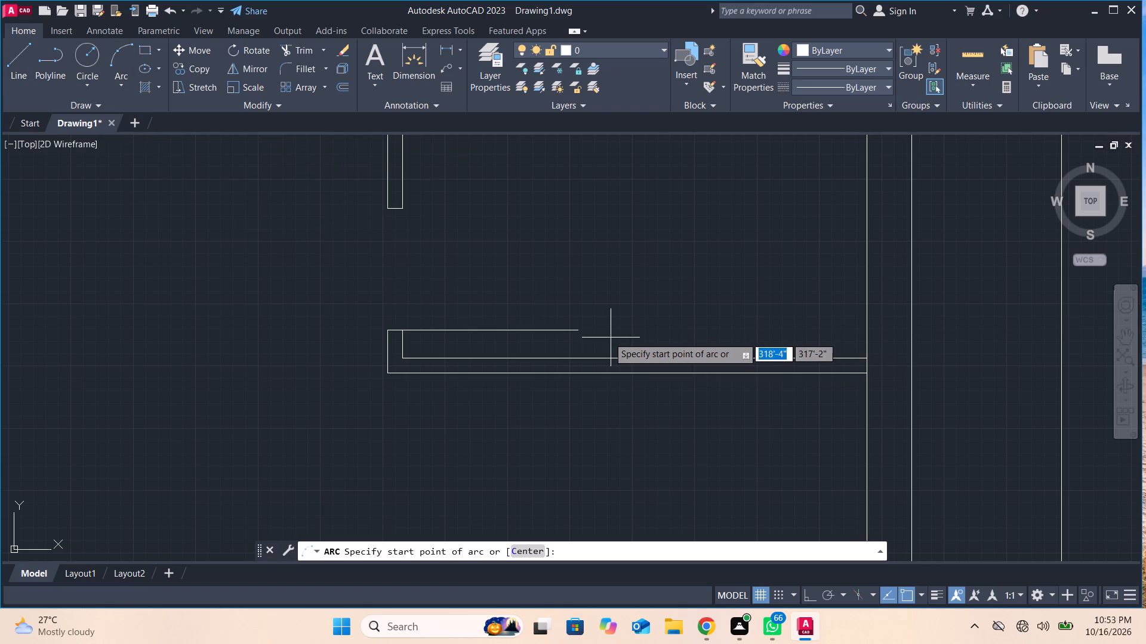
{"action": "left_click", "coordinate": [580, 330]}
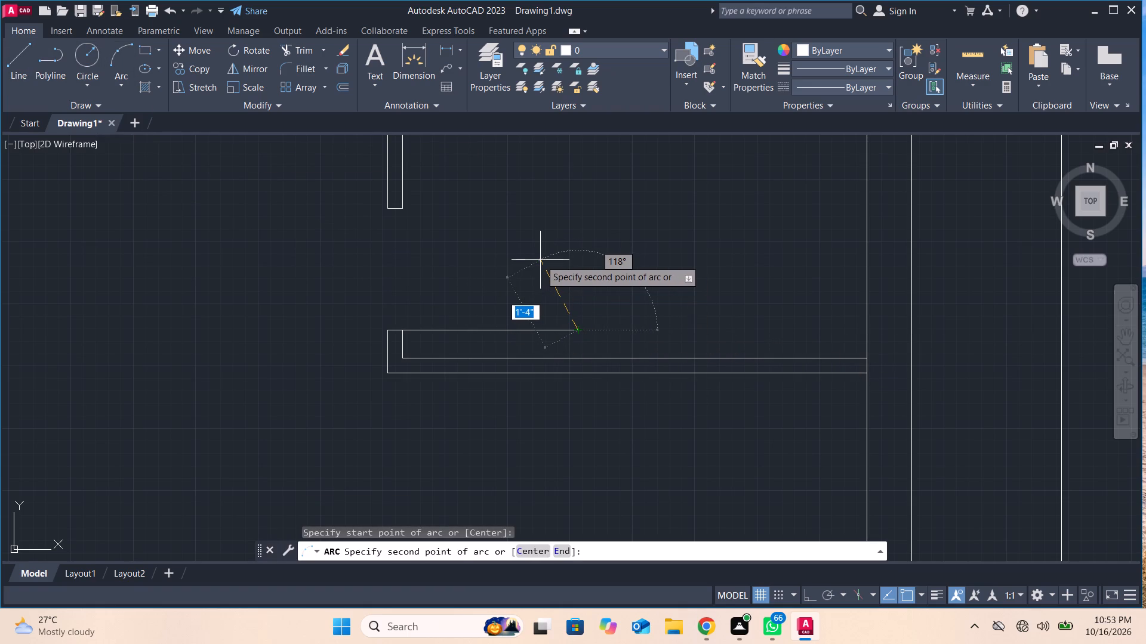
{"action": "left_click", "coordinate": [536, 271]}
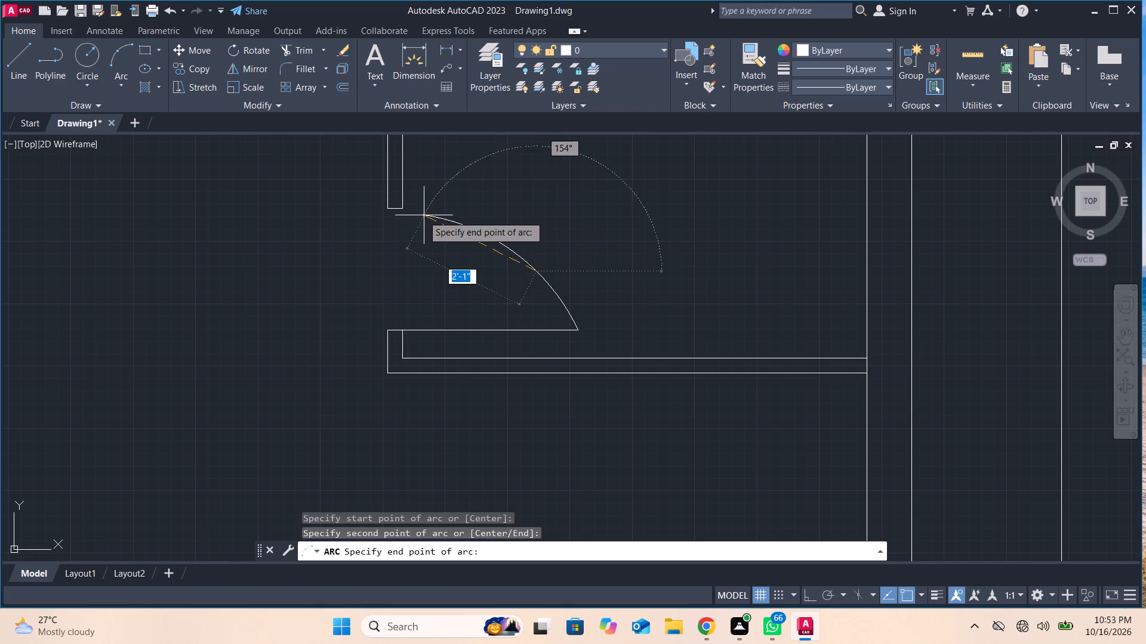
{"action": "left_click", "coordinate": [381, 209]}
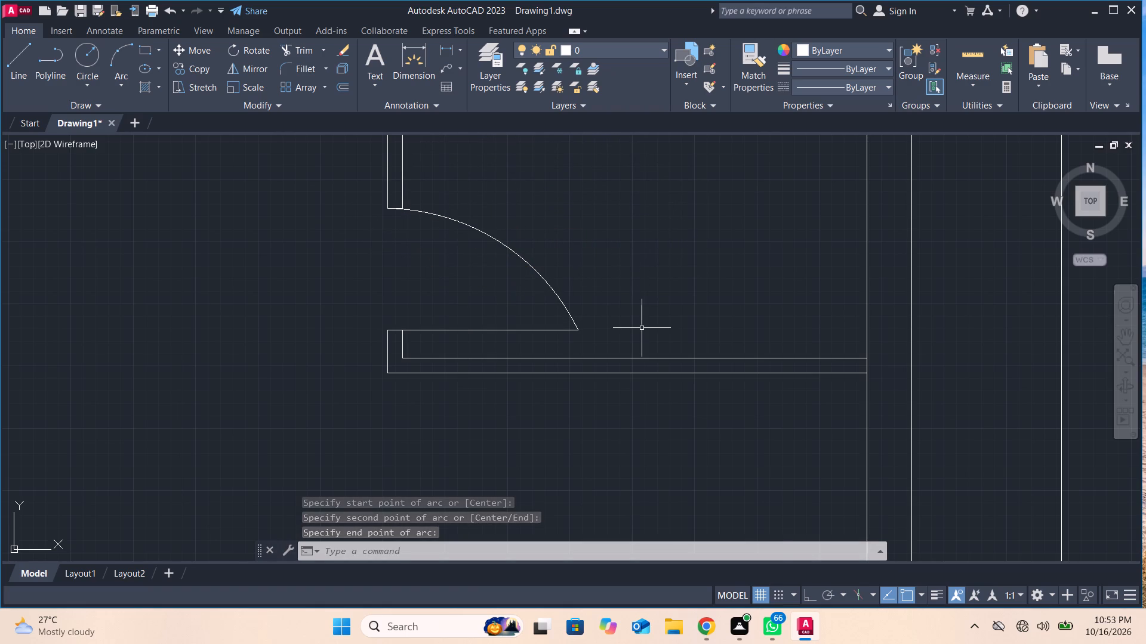
Outline the sill's north side at the gap in the southeast horizontal partition: 3" north from the partition end, then 3'-11" east across the gap.
{"action": "scroll", "coordinate": [642, 328], "scroll_direction": "down", "scroll_amount": 1}
{"action": "middle_click_drag", "start_coordinate": [642, 328], "coordinate": [716, 213]}
{"action": "scroll", "coordinate": [642, 346], "scroll_direction": "down", "scroll_amount": 1}
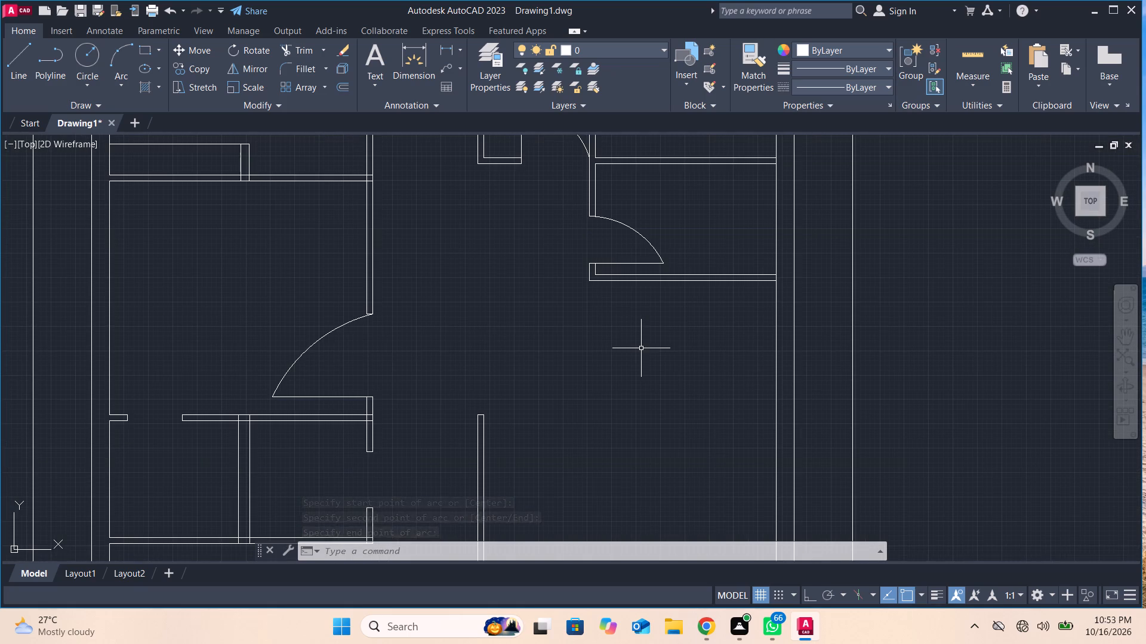
{"action": "middle_click_drag", "start_coordinate": [641, 348], "coordinate": [678, 281]}
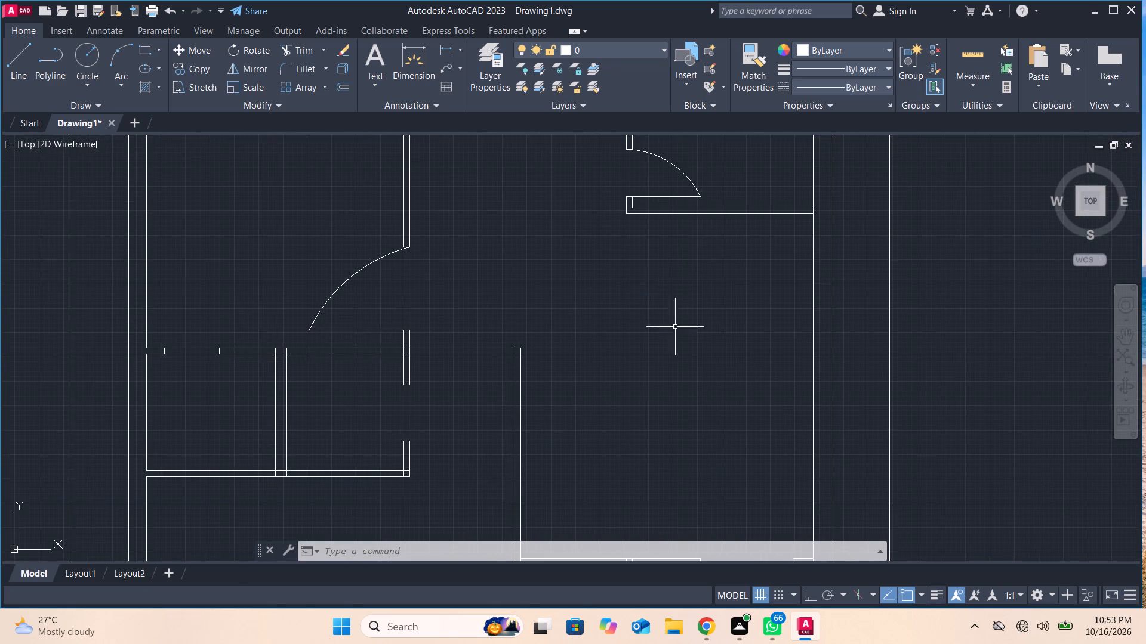
{"action": "scroll", "coordinate": [685, 402], "scroll_direction": "down", "scroll_amount": 1}
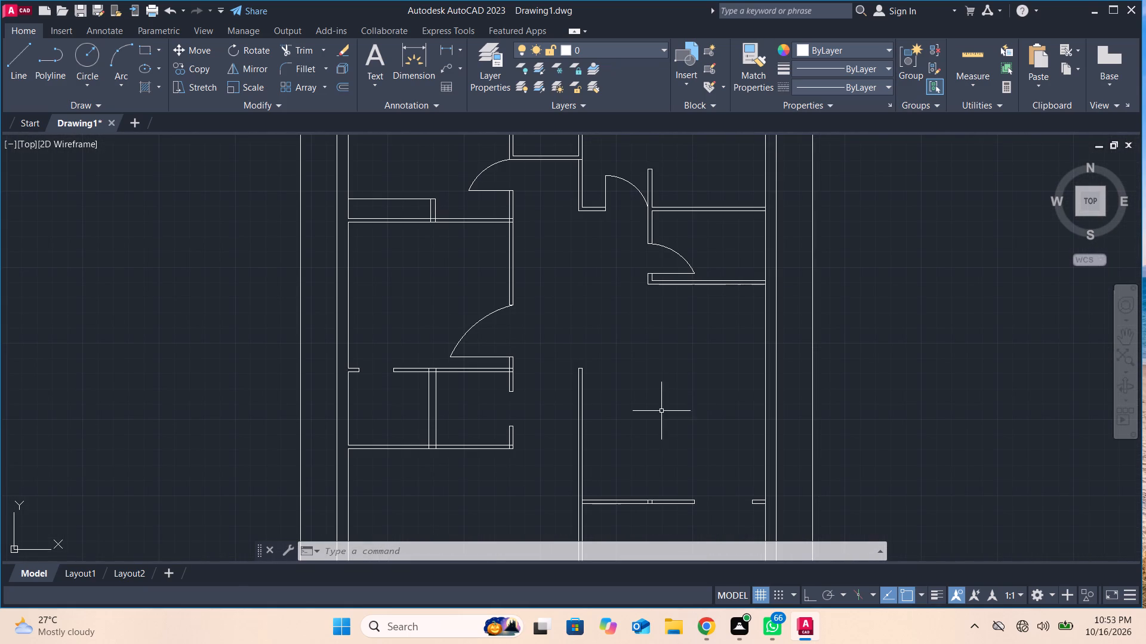
{"action": "middle_click_drag", "start_coordinate": [661, 411], "coordinate": [663, 347]}
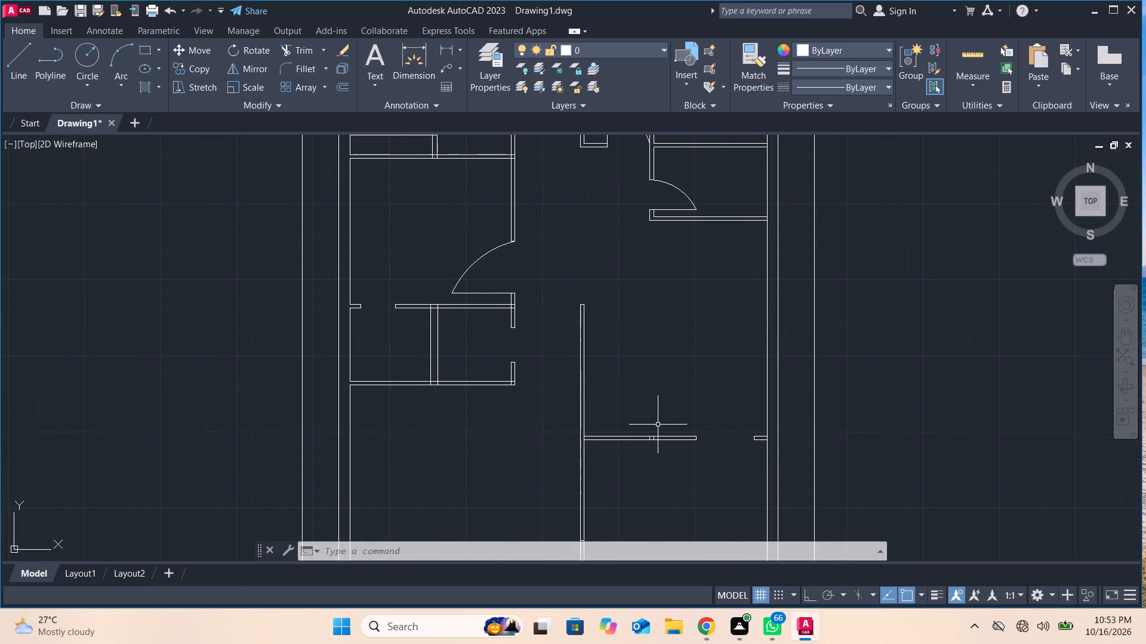
{"action": "scroll", "coordinate": [658, 425], "scroll_direction": "up", "scroll_amount": 4}
{"action": "middle_click_drag", "start_coordinate": [676, 420], "coordinate": [495, 245]}
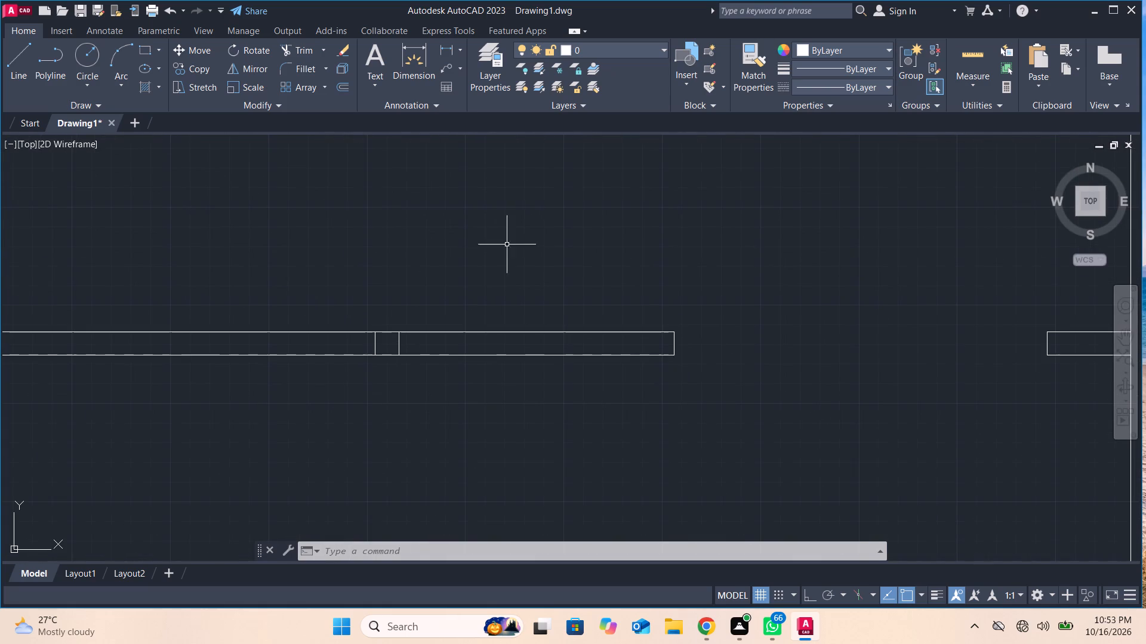
{"action": "left_click", "coordinate": [24, 65]}
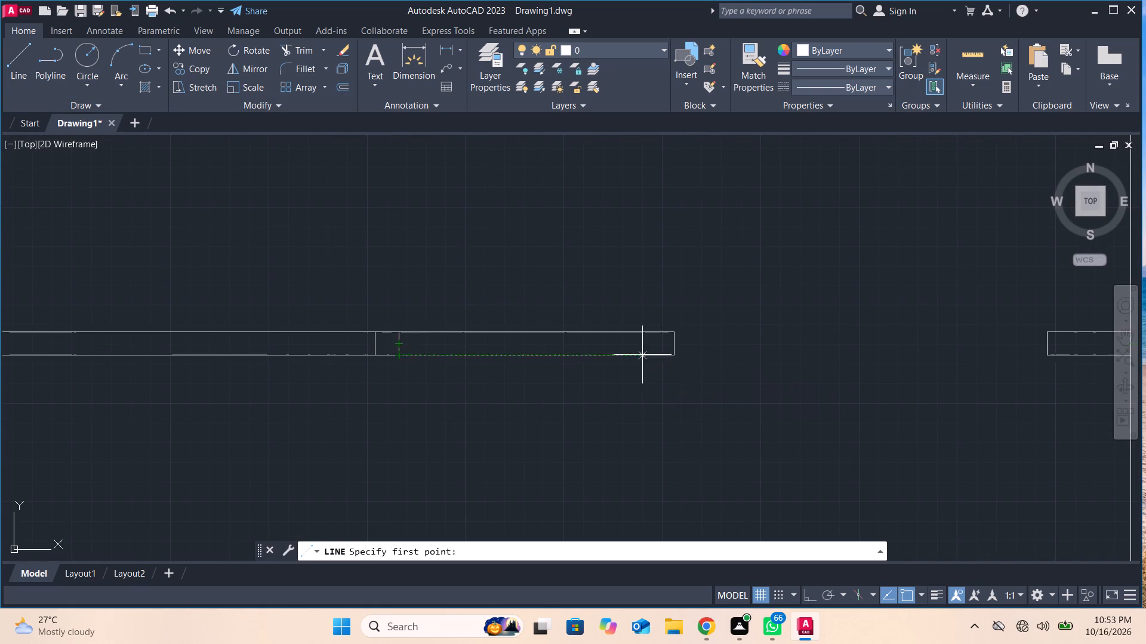
{"action": "left_click", "coordinate": [673, 332]}
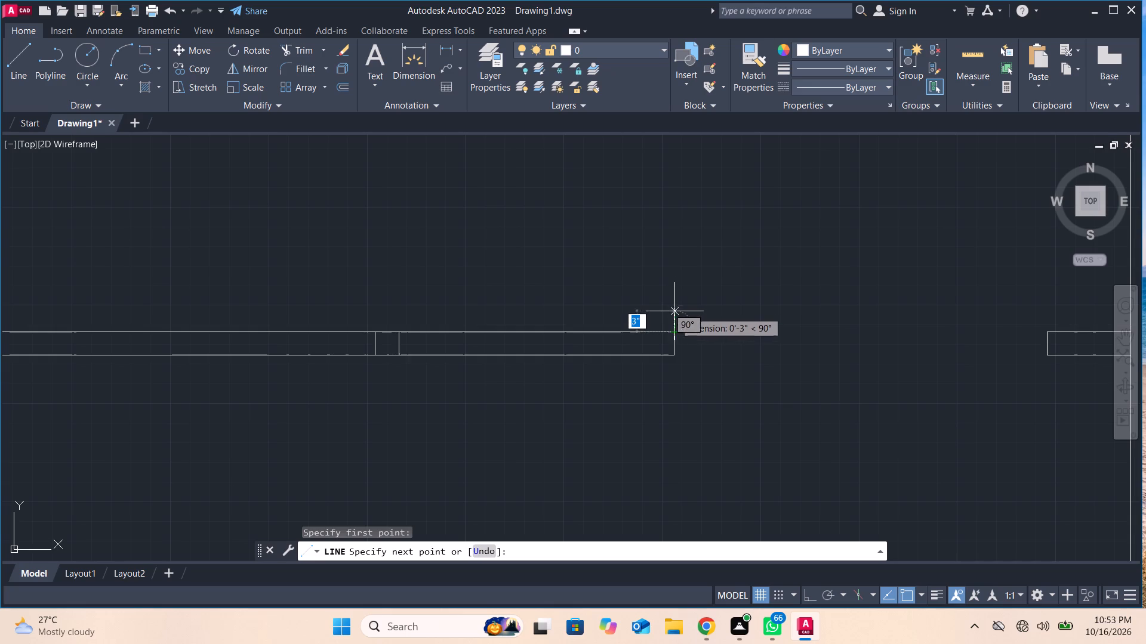
{"action": "left_click", "coordinate": [677, 307]}
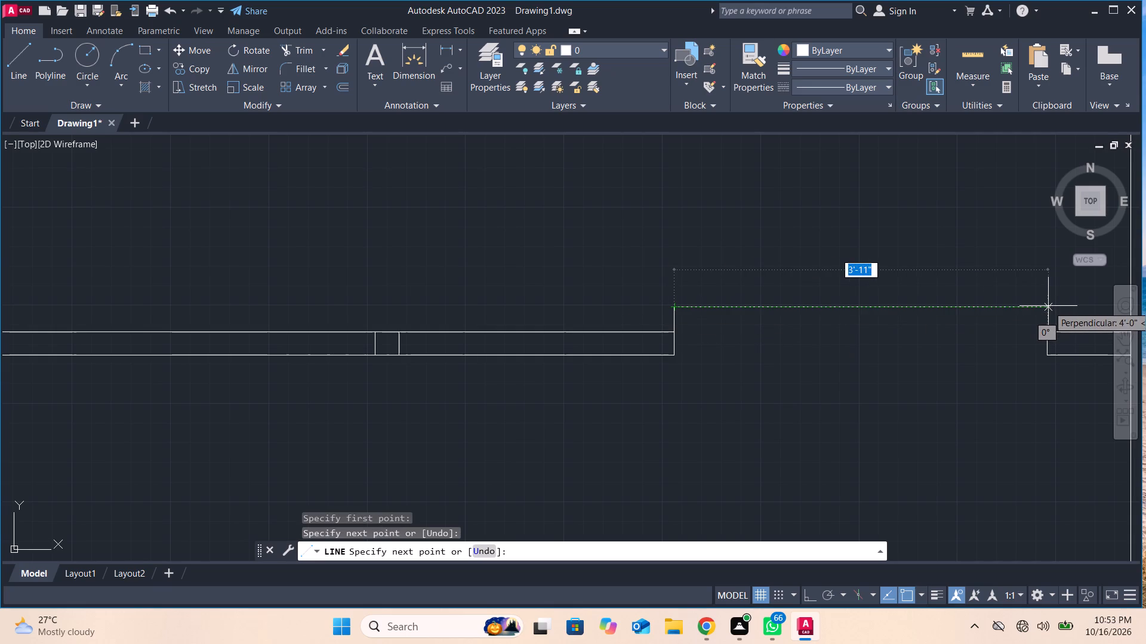
{"action": "left_click", "coordinate": [1048, 306]}
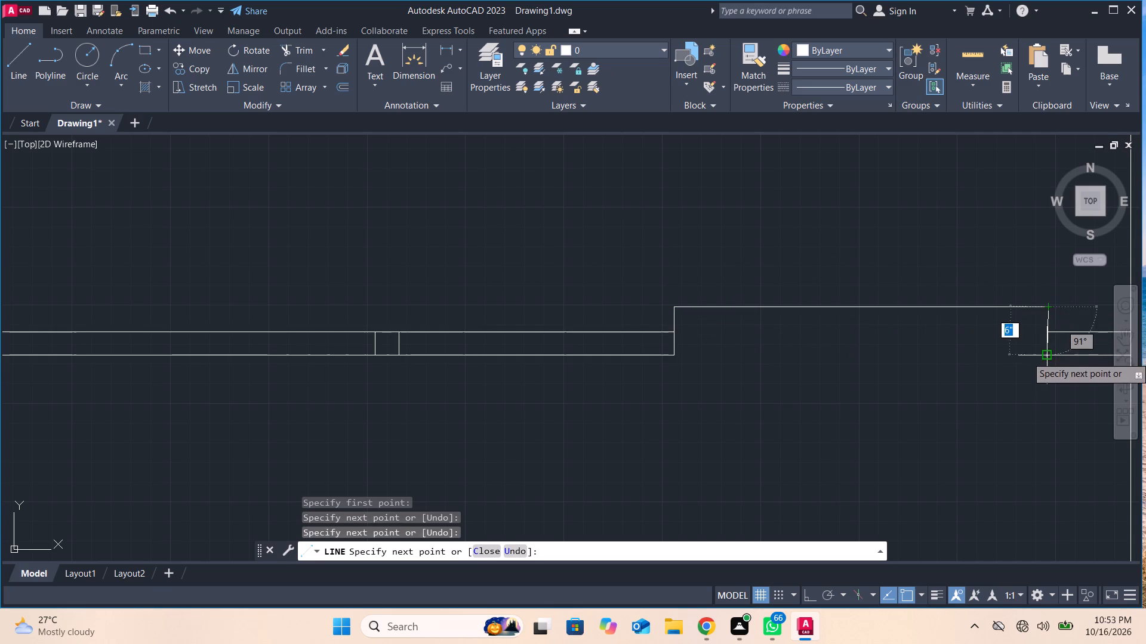
{"action": "left_click", "coordinate": [812, 596]}
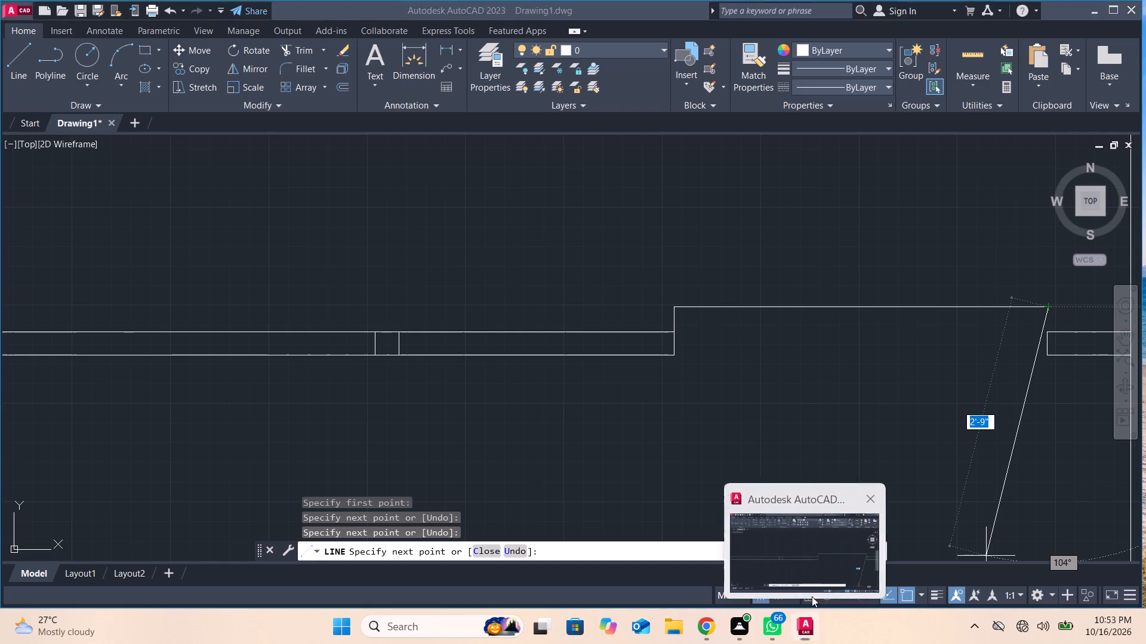
{"action": "left_click", "coordinate": [809, 595]}
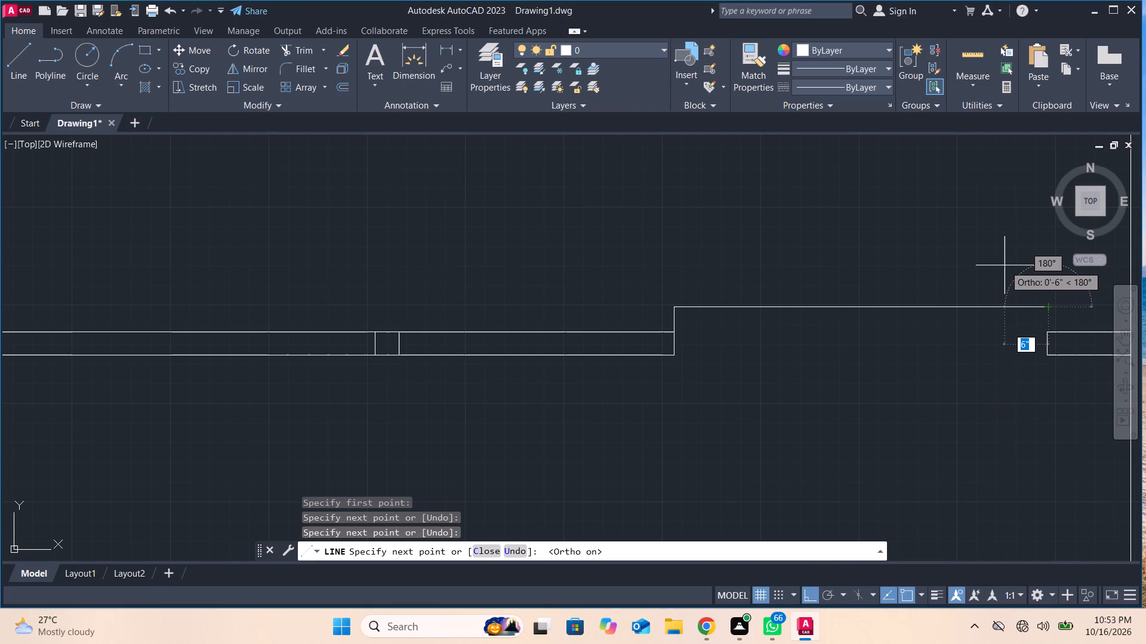
{"action": "key", "text": "ctrl+z"}
{"action": "middle_click_drag", "start_coordinate": [1061, 317], "coordinate": [632, 225]}
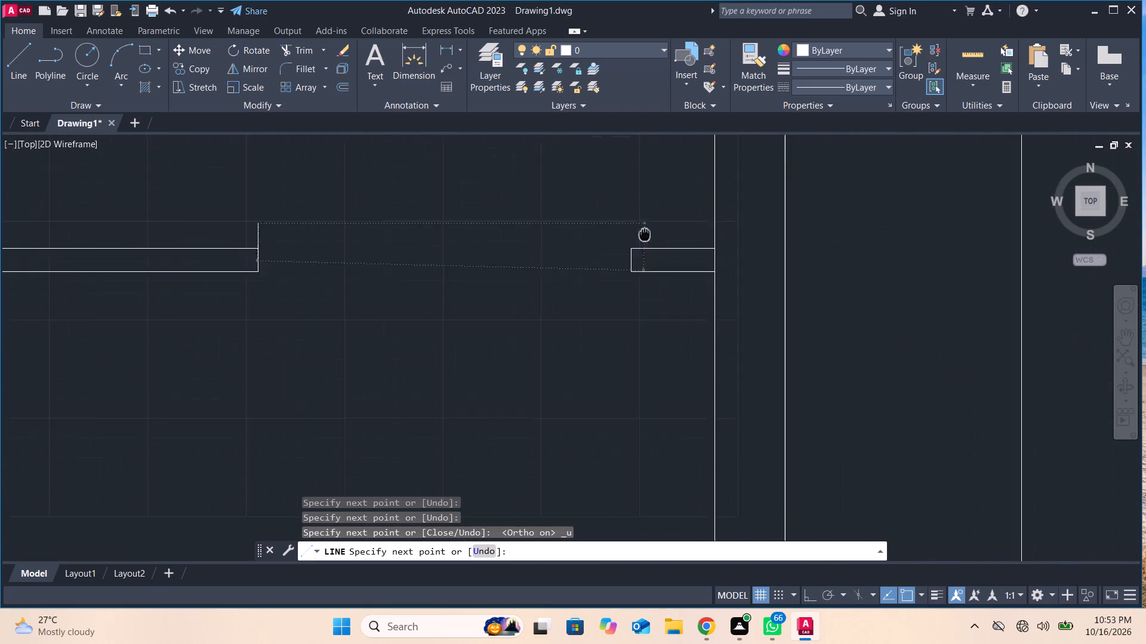
{"action": "middle_click_drag", "start_coordinate": [632, 225], "coordinate": [630, 221]}
{"action": "left_click", "coordinate": [808, 595]}
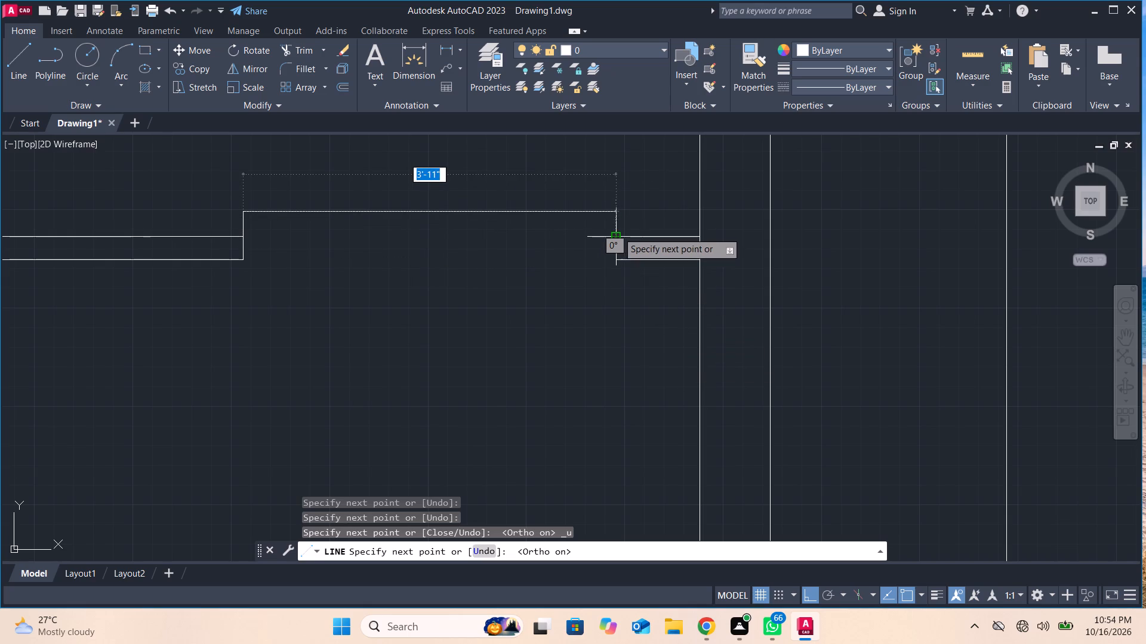
{"action": "left_click", "coordinate": [617, 211]}
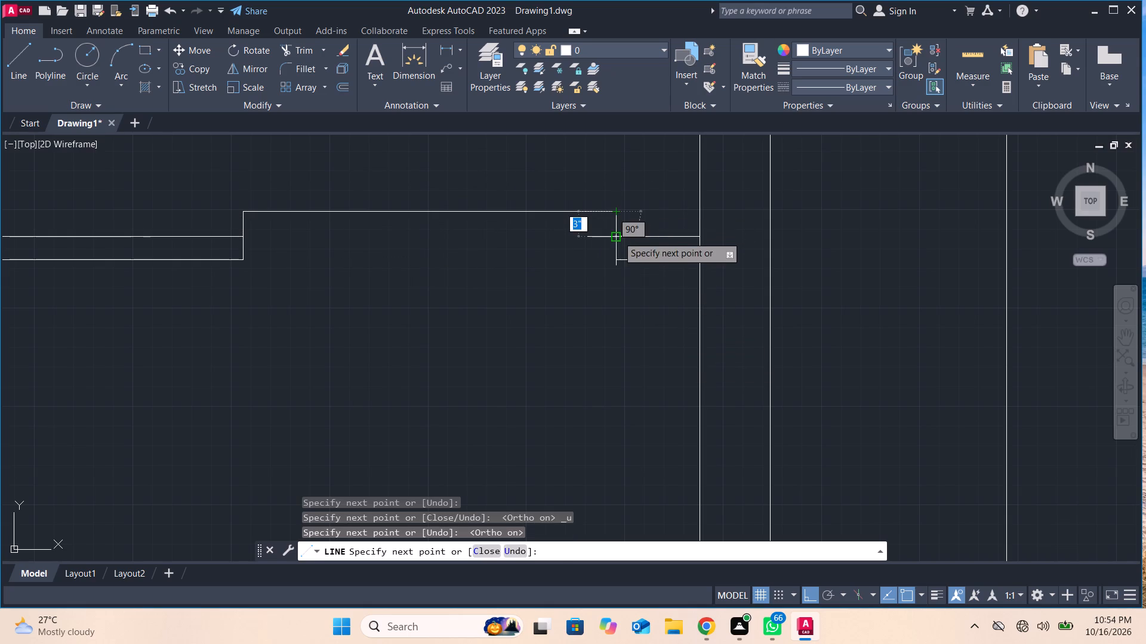
Complete the rectangle around the gap, with its south side about 4" below the partition, finishing at the west partition's lower corner.
{"action": "left_click", "coordinate": [615, 290]}
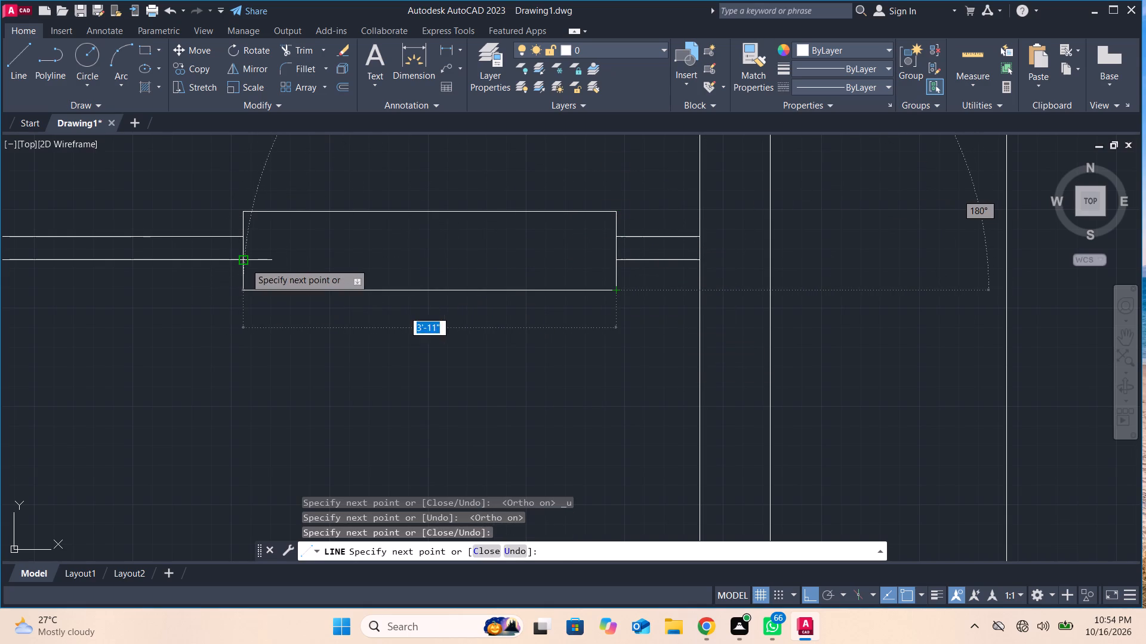
{"action": "left_click", "coordinate": [243, 290]}
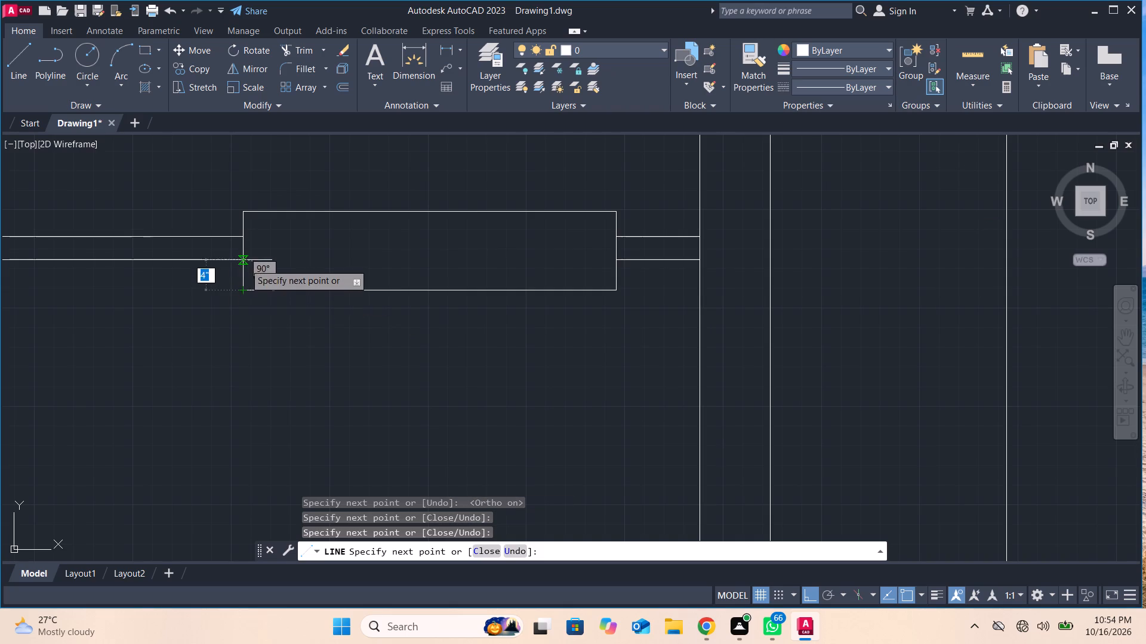
{"action": "left_click", "coordinate": [244, 262]}
{"action": "key", "text": "Return"}
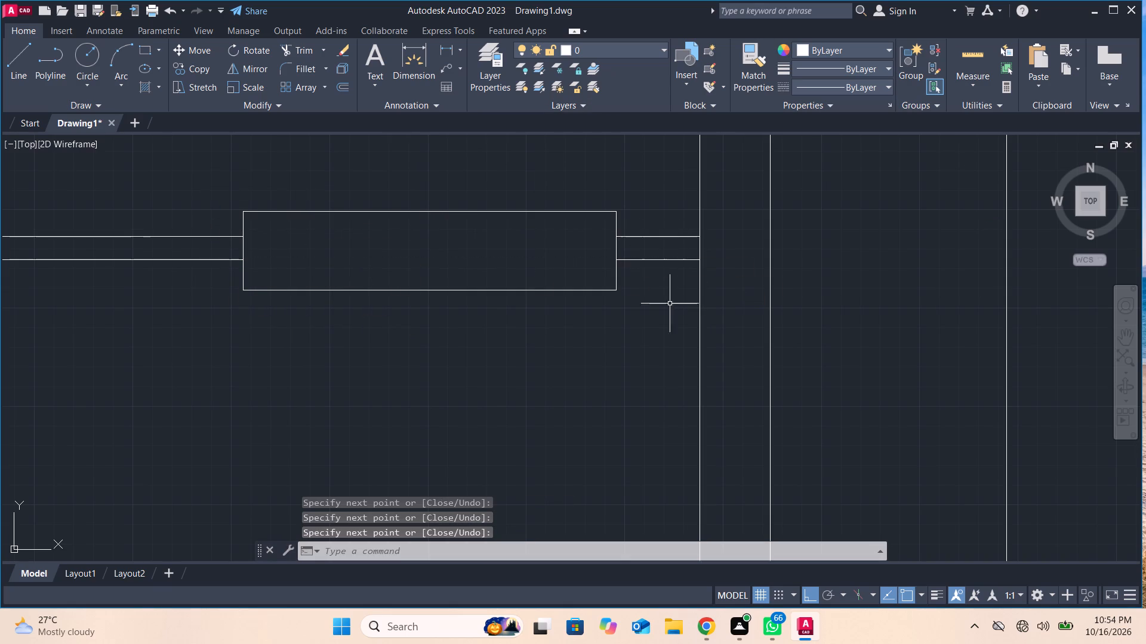
Draw a door leaf line about 2'-4" long southward from the lower east corner of the short west-wall stub into the small west room.
{"action": "scroll", "coordinate": [396, 274], "scroll_direction": "down", "scroll_amount": 3}
{"action": "middle_click_drag", "start_coordinate": [394, 274], "coordinate": [489, 206]}
{"action": "scroll", "coordinate": [378, 394], "scroll_direction": "down", "scroll_amount": 1}
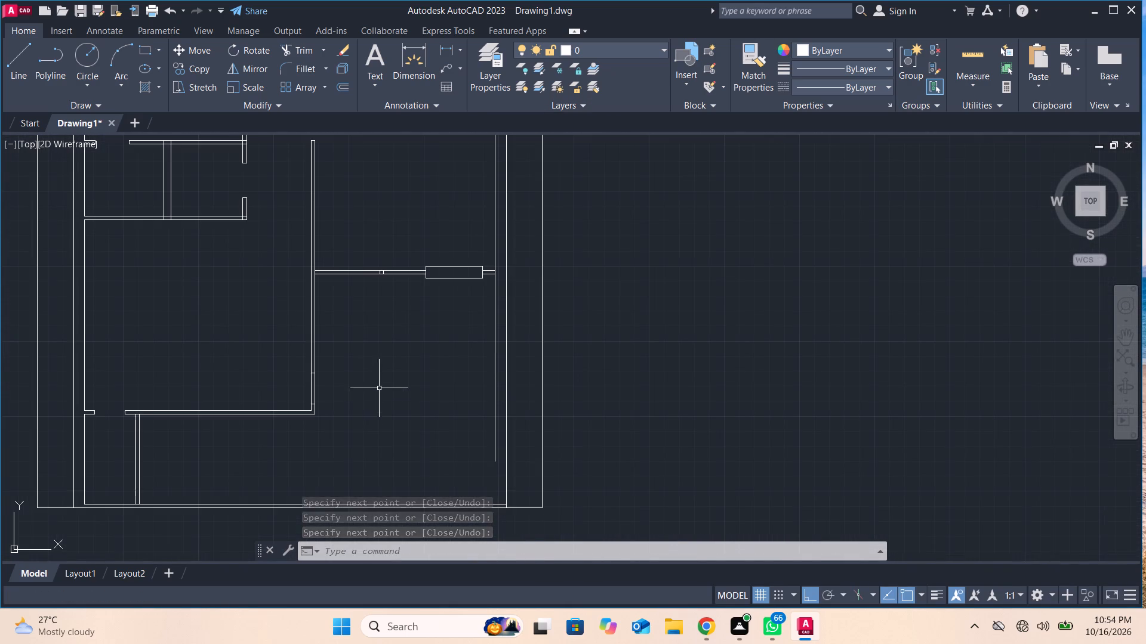
{"action": "middle_click_drag", "start_coordinate": [383, 386], "coordinate": [468, 360]}
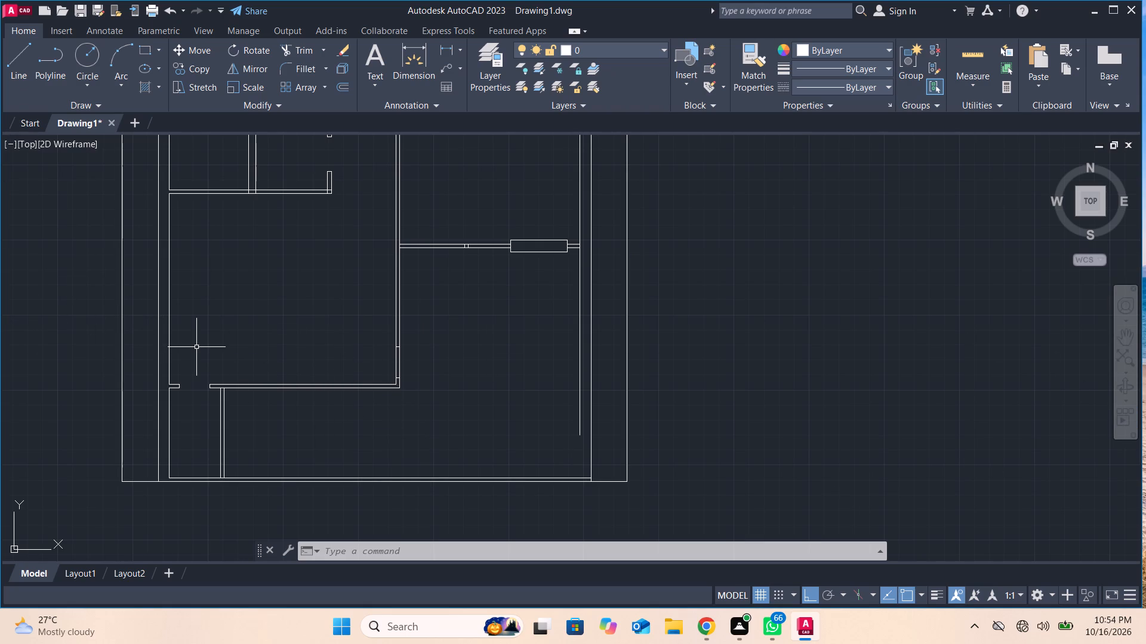
{"action": "middle_click_drag", "start_coordinate": [240, 354], "coordinate": [276, 450]}
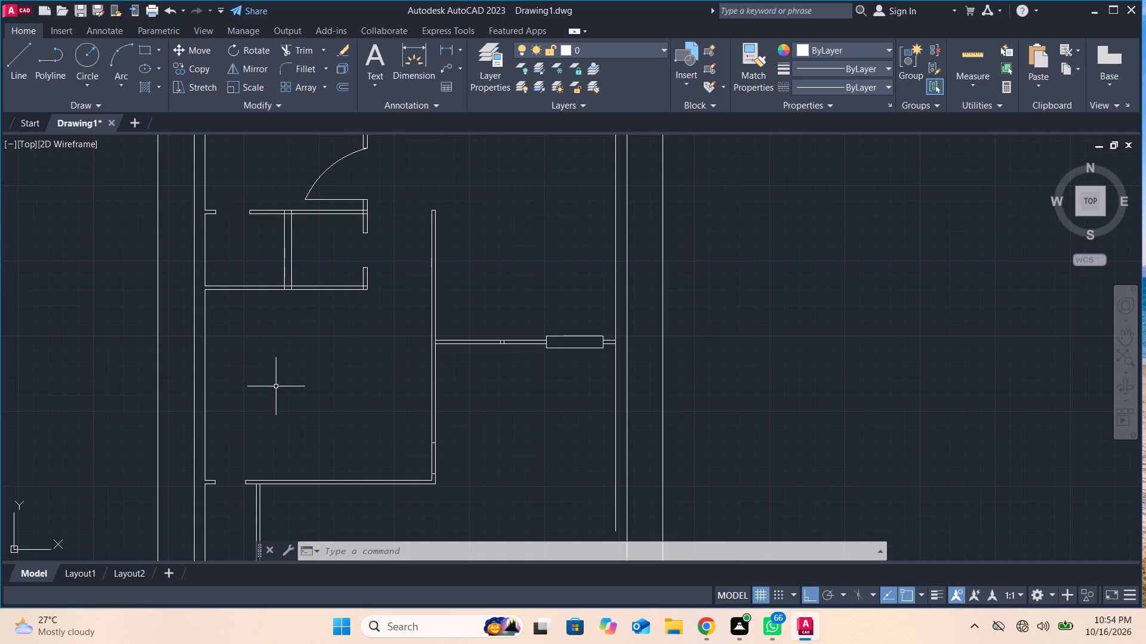
{"action": "left_click", "coordinate": [14, 75]}
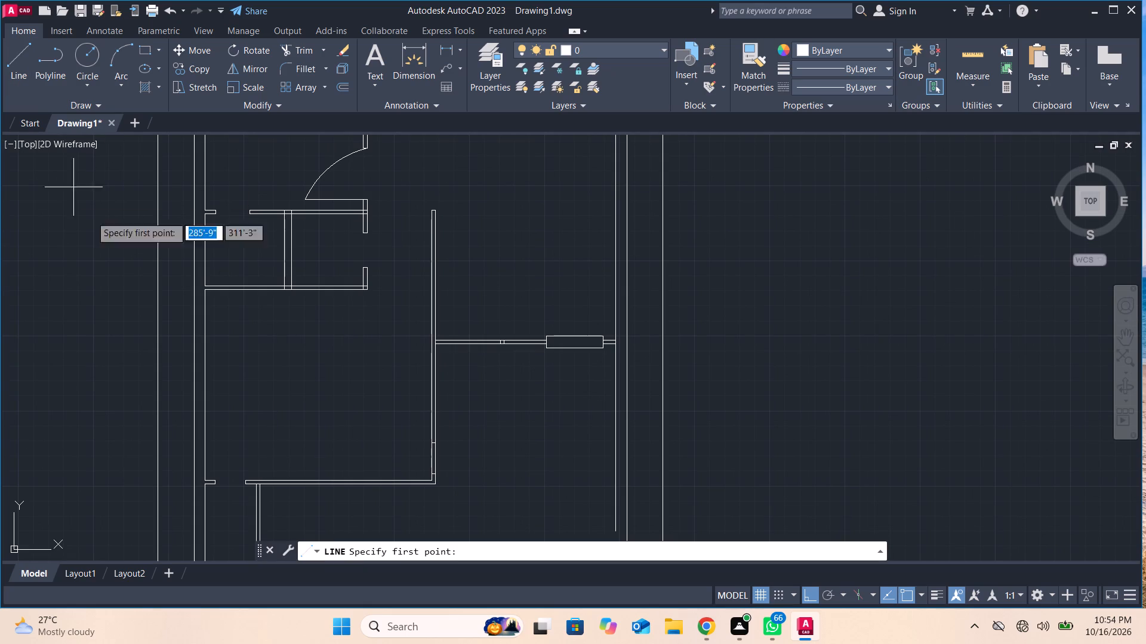
{"action": "scroll", "coordinate": [217, 219], "scroll_direction": "up", "scroll_amount": 2}
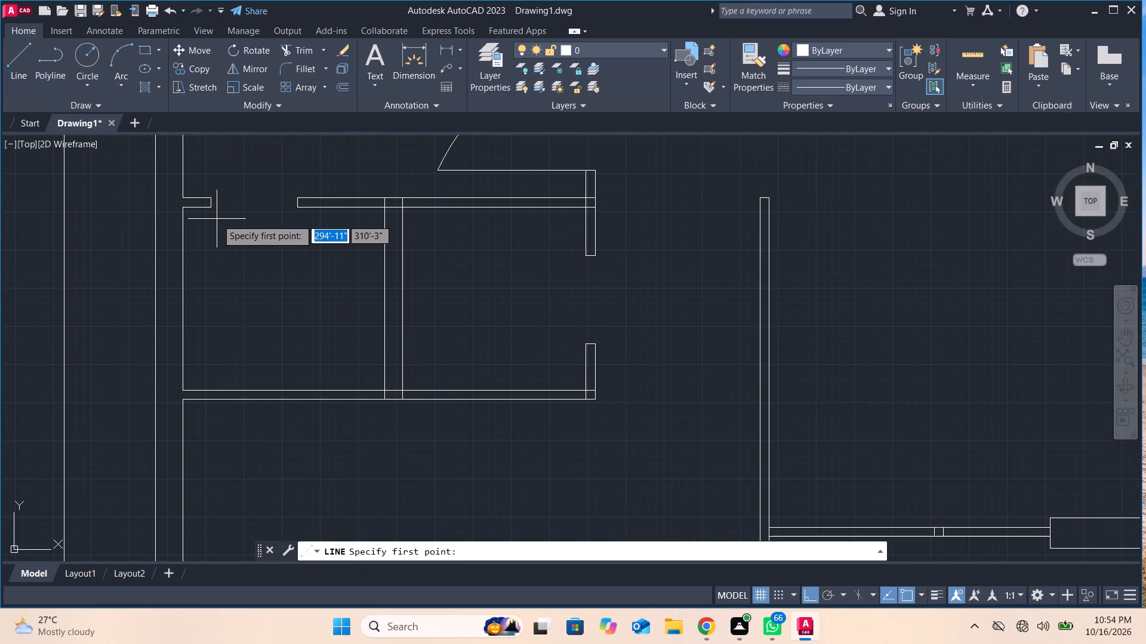
{"action": "left_click", "coordinate": [210, 210]}
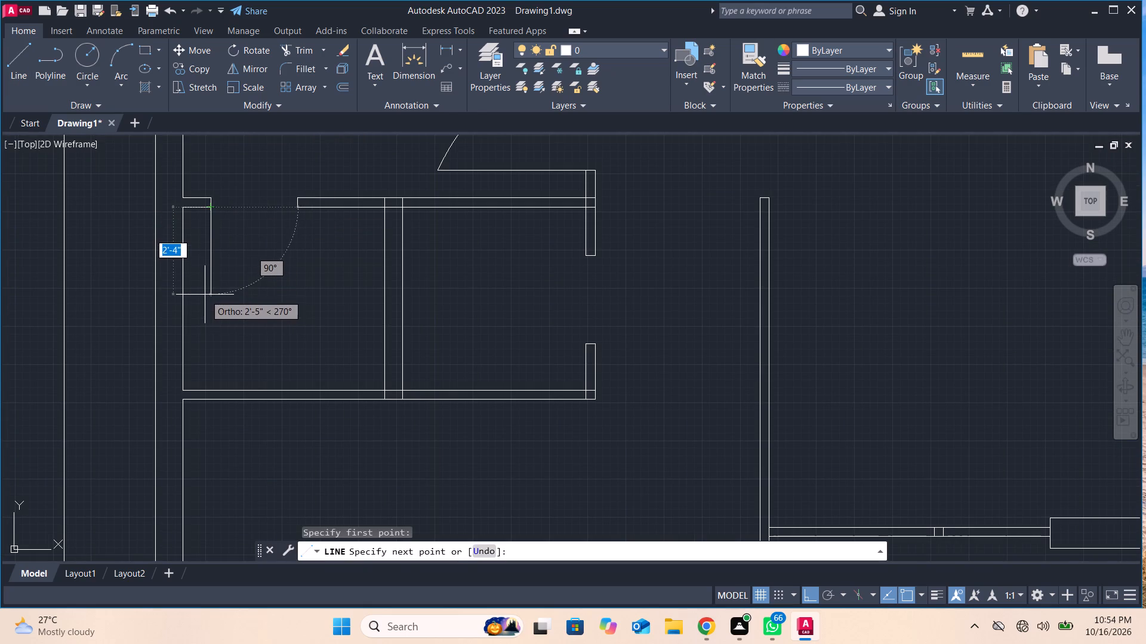
{"action": "left_click", "coordinate": [207, 293]}
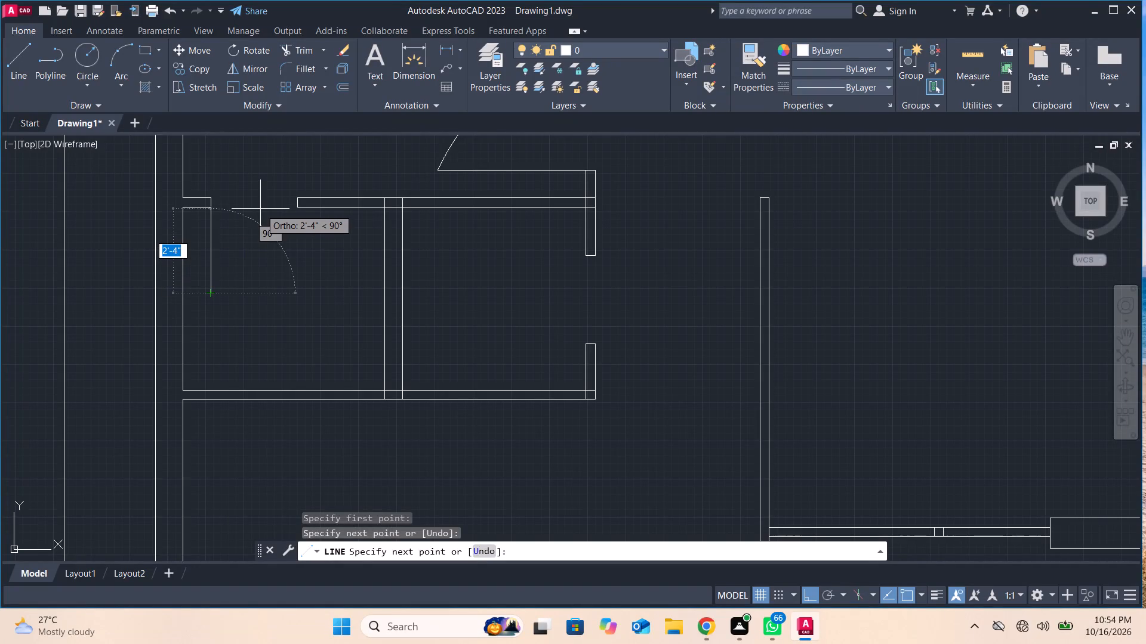
{"action": "key", "text": "Return"}
Turn ortho off and draw the door swing arc from that leaf's south end to the partition end east of the opening.
{"action": "left_click", "coordinate": [130, 61]}
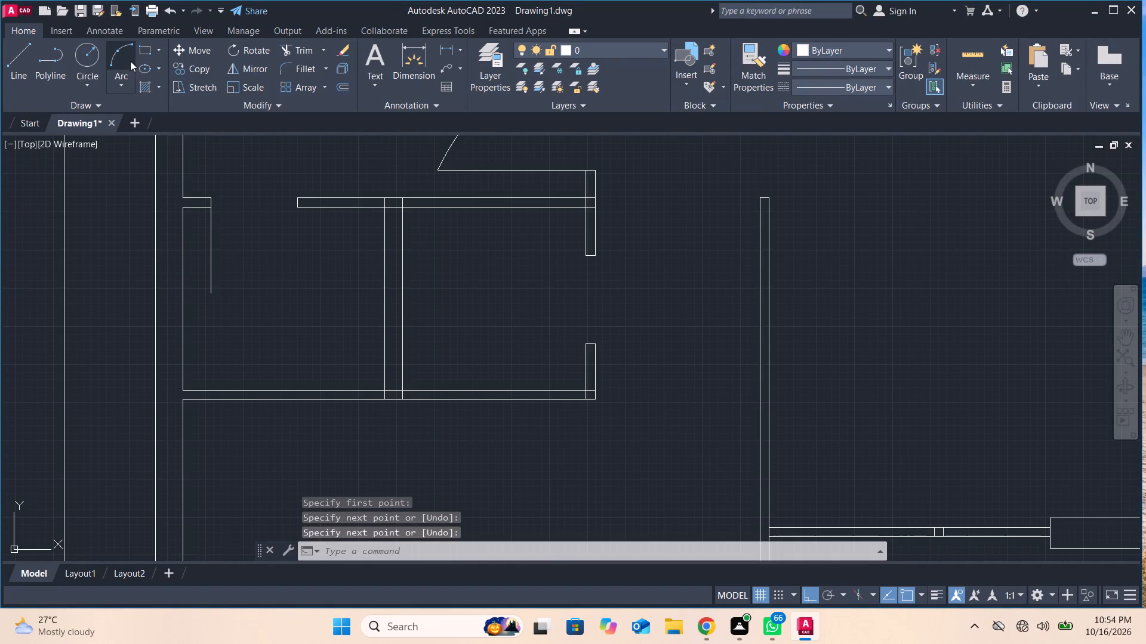
{"action": "left_click", "coordinate": [207, 293]}
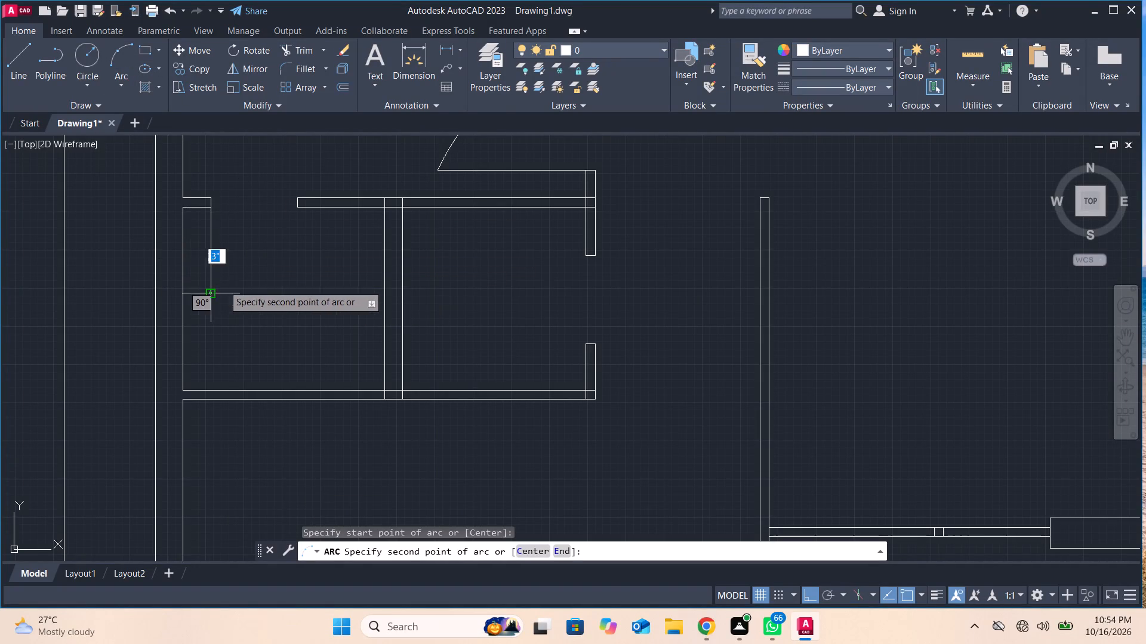
{"action": "left_click", "coordinate": [814, 593]}
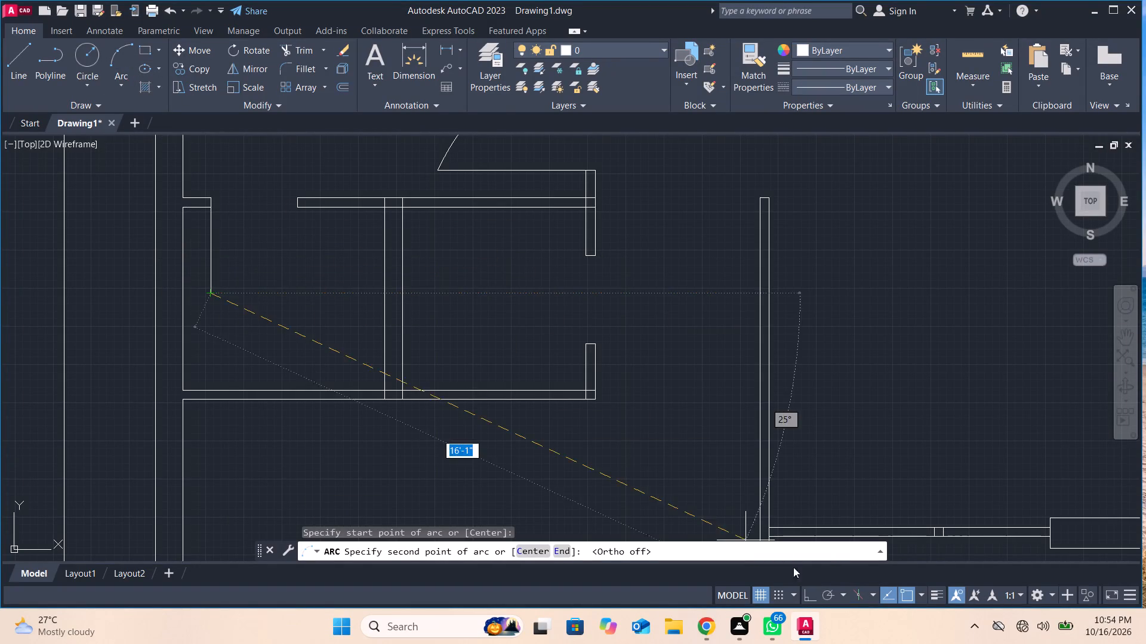
{"action": "left_click", "coordinate": [274, 269]}
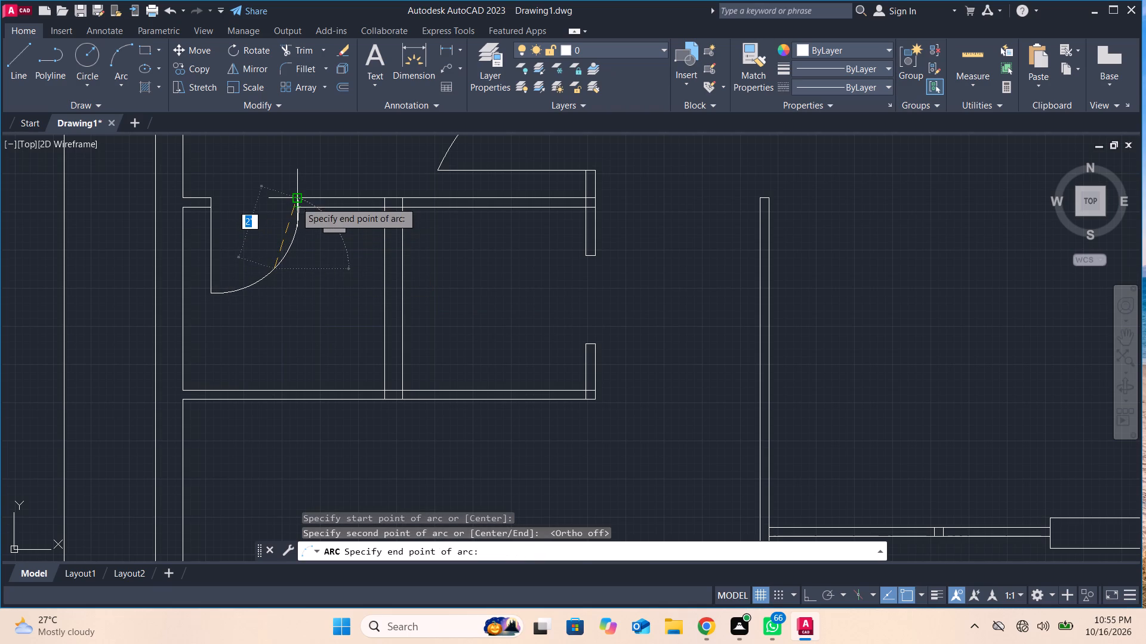
{"action": "left_click", "coordinate": [293, 210]}
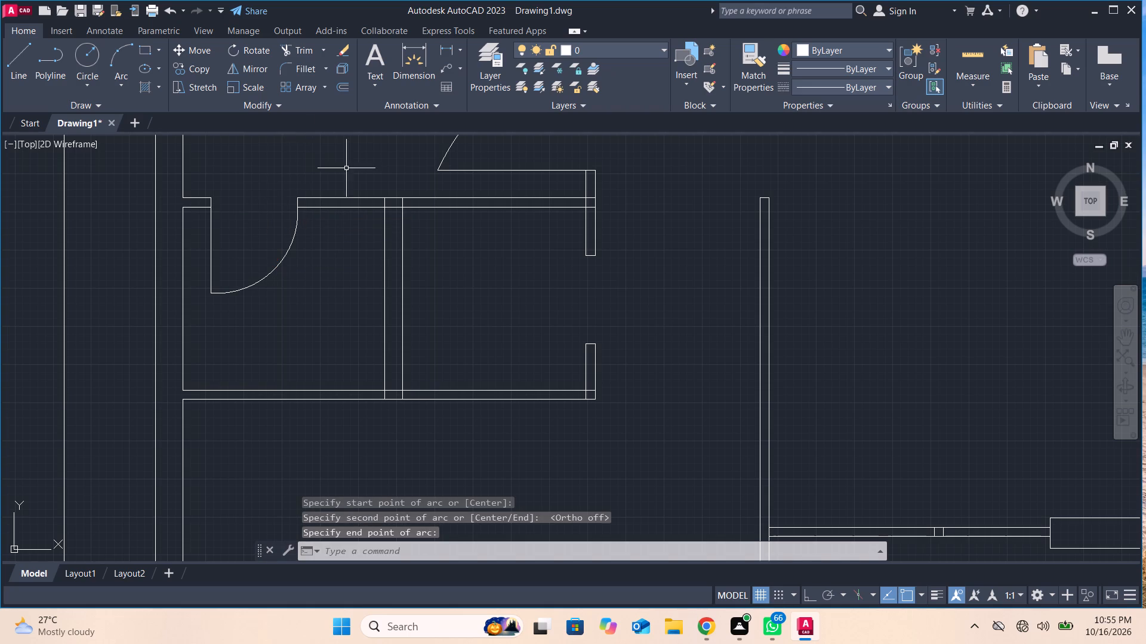
Draw a door leaf line westward into the adjacent small room from the bottom of the stub north of its east opening.
{"action": "scroll", "coordinate": [382, 315], "scroll_direction": "down", "scroll_amount": 1}
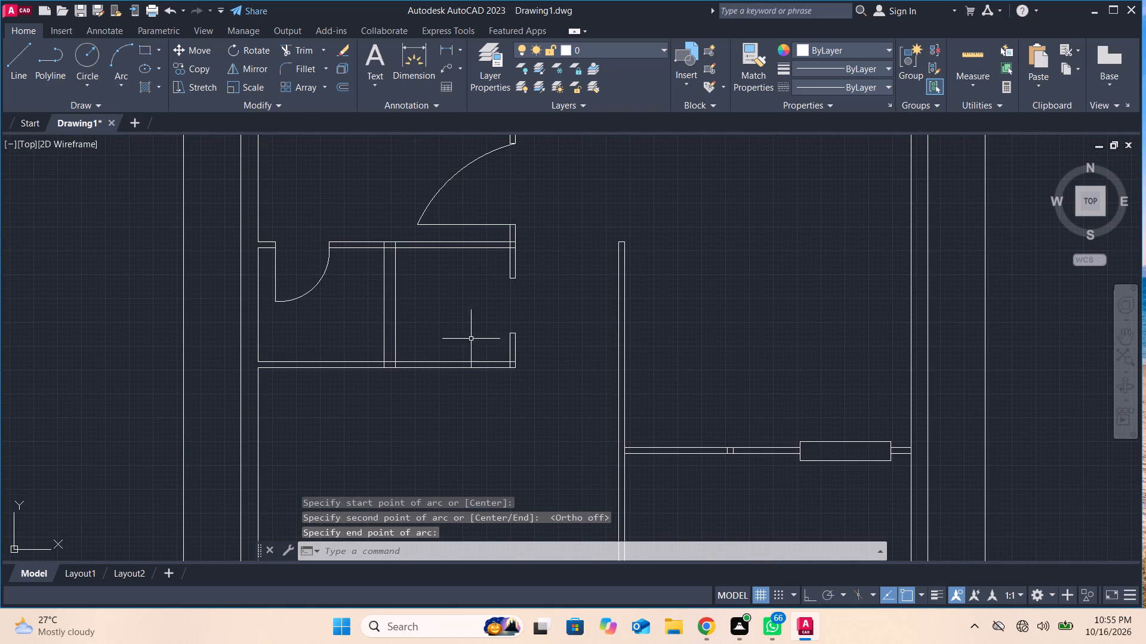
{"action": "left_click", "coordinate": [19, 51]}
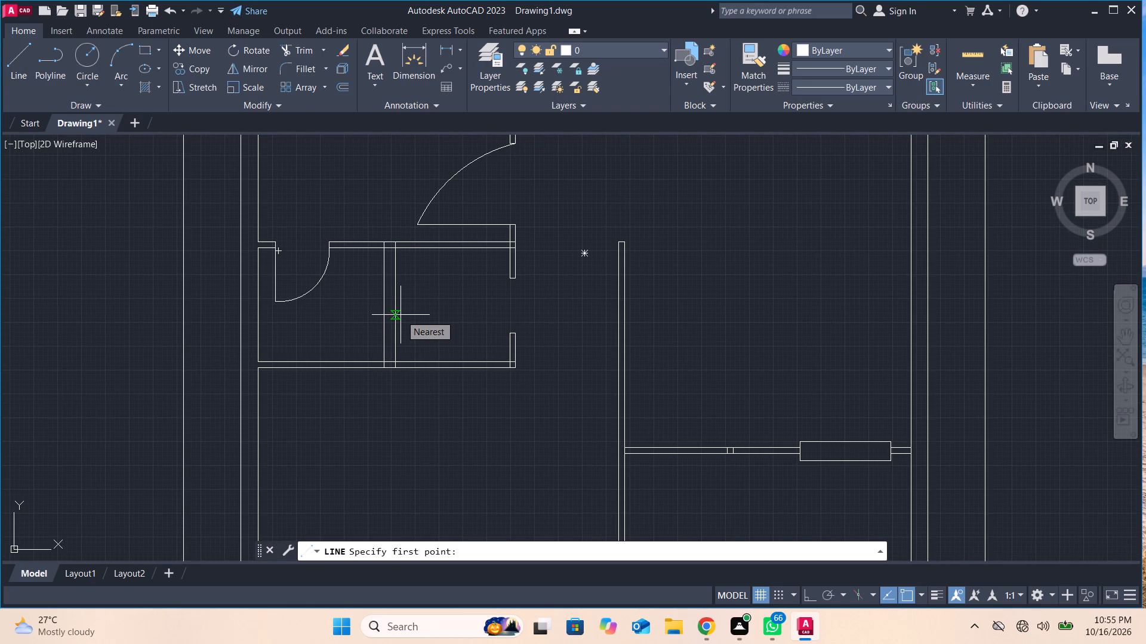
{"action": "scroll", "coordinate": [401, 315], "scroll_direction": "down", "scroll_amount": 1}
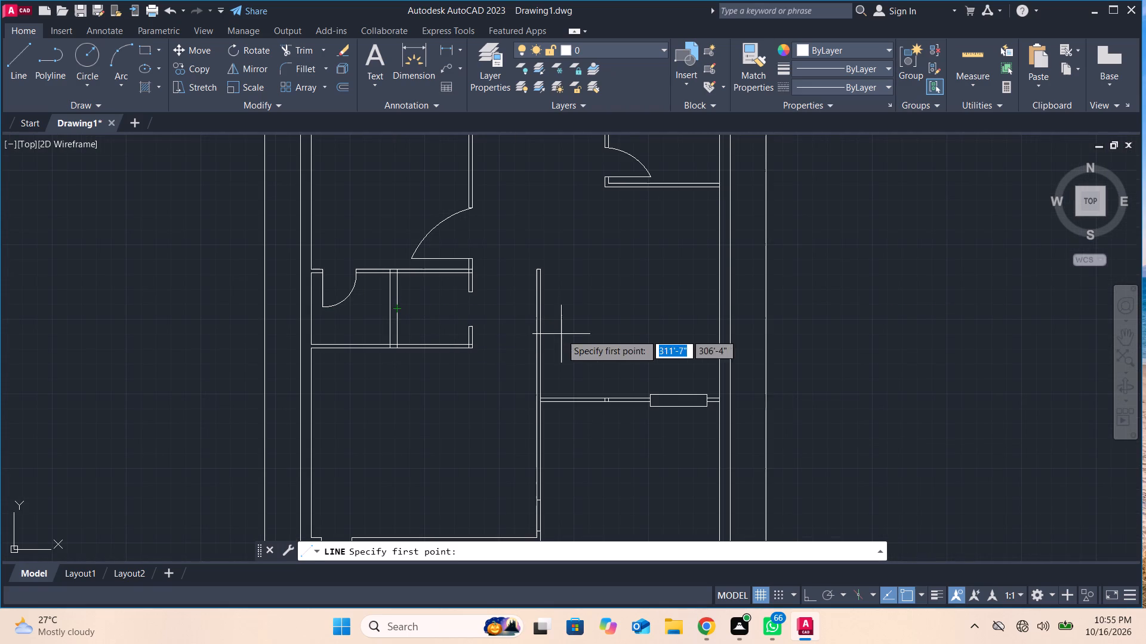
{"action": "left_click", "coordinate": [469, 295]}
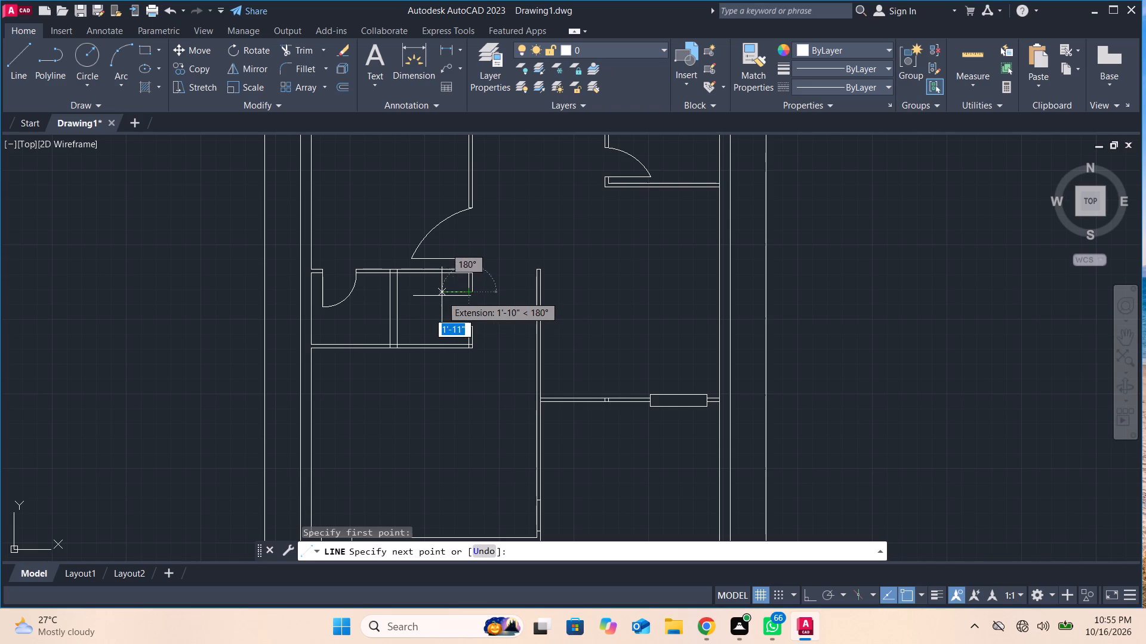
{"action": "left_click", "coordinate": [436, 296]}
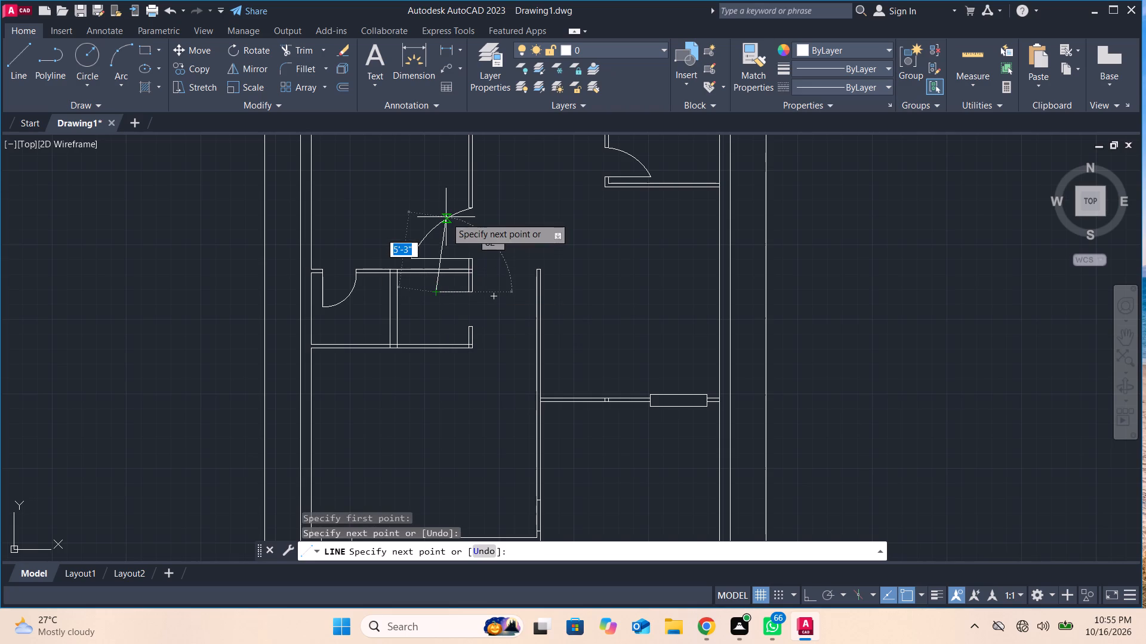
{"action": "key", "text": "Return"}
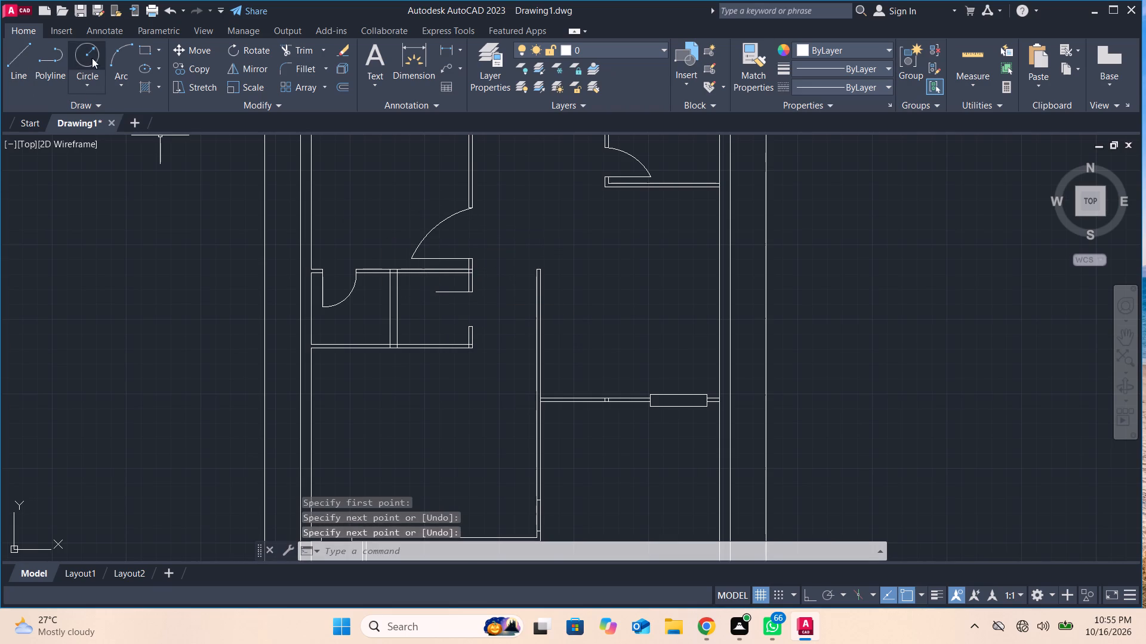
Draw a door swing arc from that leaf's west end to the top of the stub south of the opening.
{"action": "left_click", "coordinate": [127, 54]}
{"action": "left_click", "coordinate": [432, 293]}
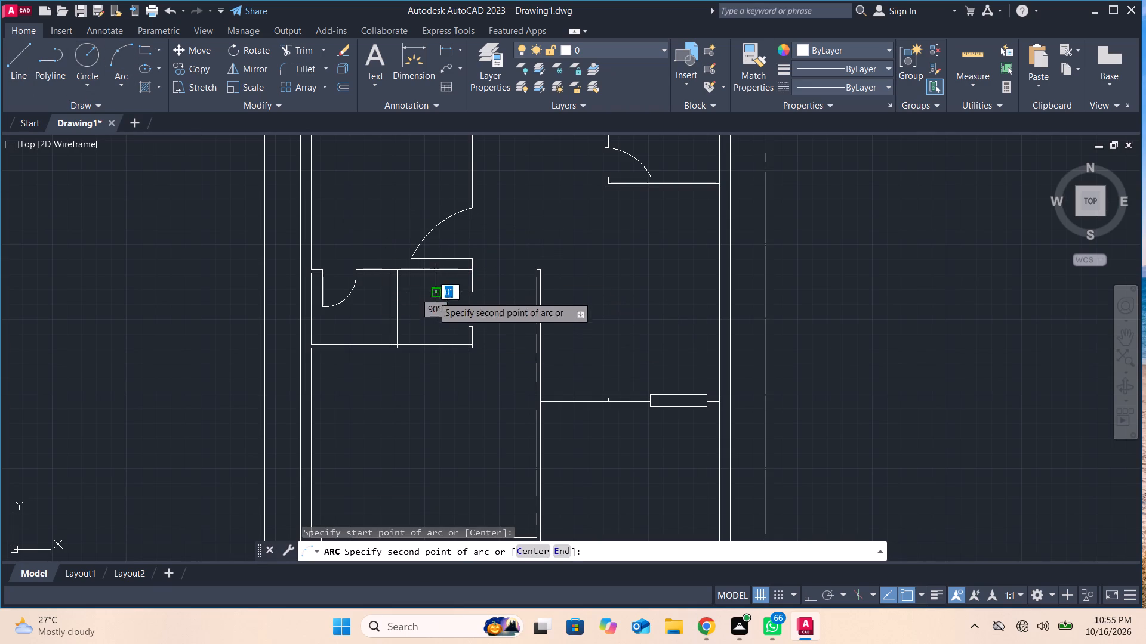
{"action": "left_click", "coordinate": [448, 309]}
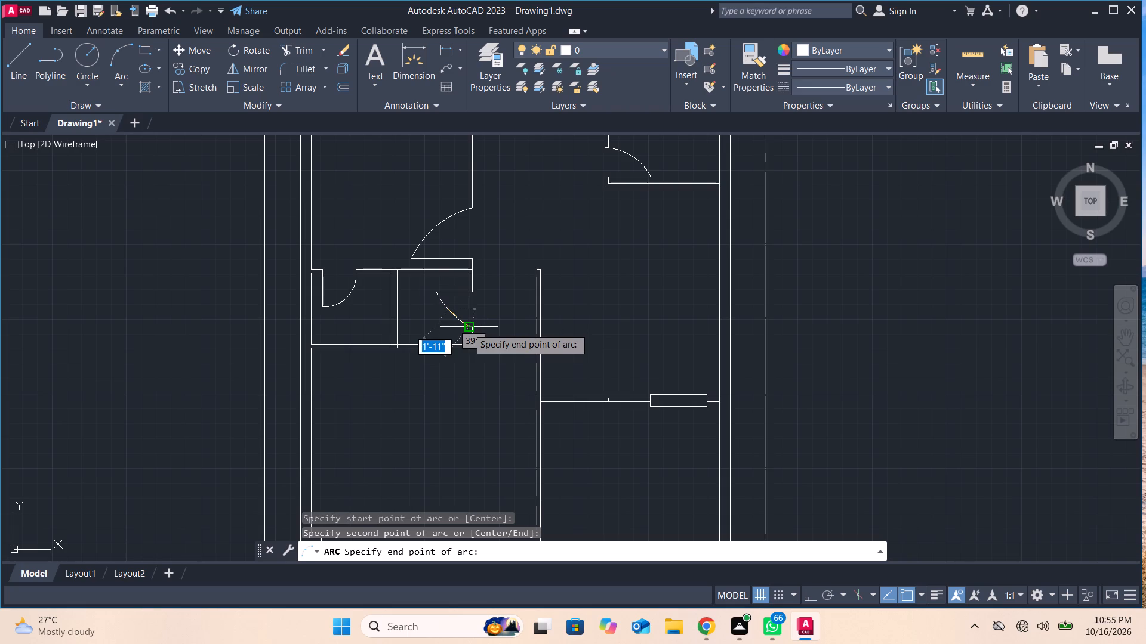
{"action": "left_click", "coordinate": [473, 329]}
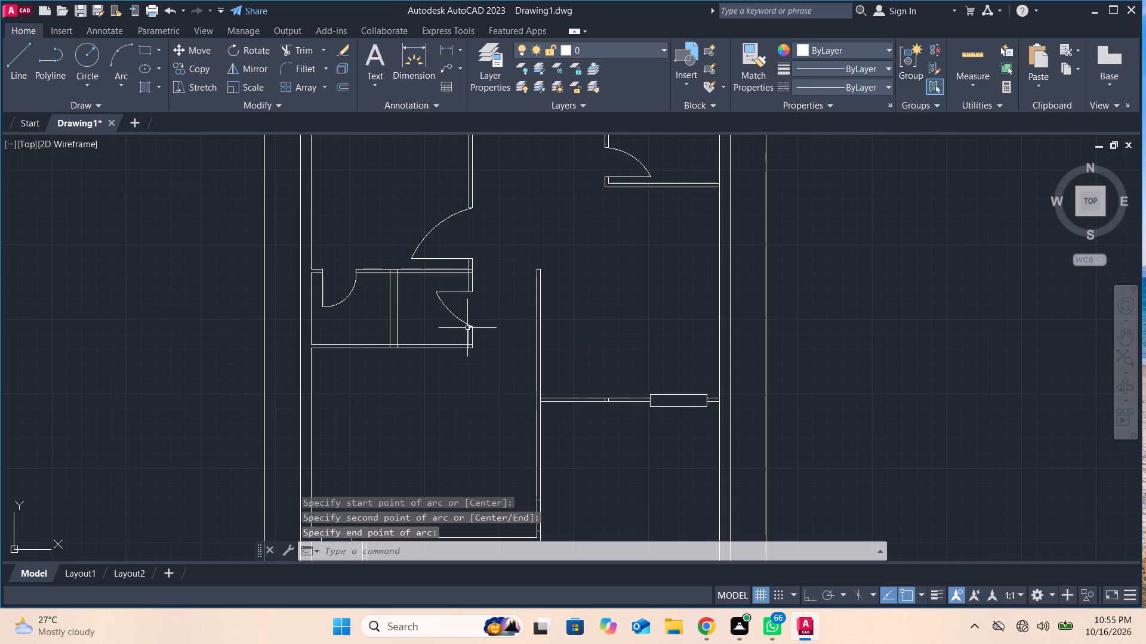
Draw a door leaf line about 2'-3" long southward from the short west-wall stub's lower east corner into the southwest small room.
{"action": "scroll", "coordinate": [432, 388], "scroll_direction": "down", "scroll_amount": 1}
{"action": "middle_click_drag", "start_coordinate": [432, 419], "coordinate": [418, 312]}
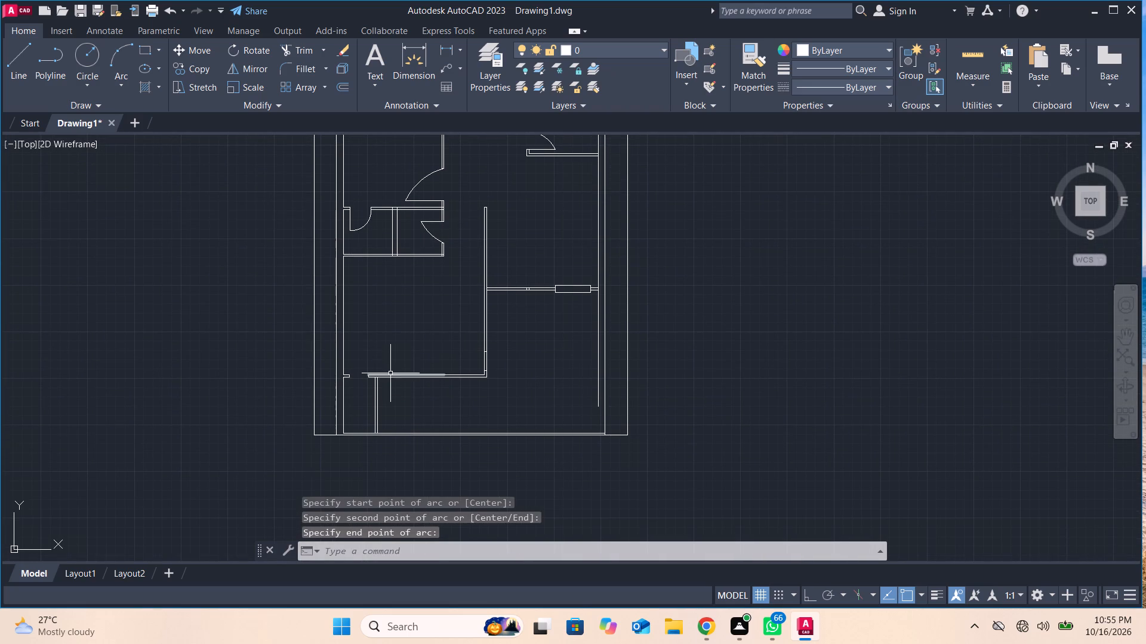
{"action": "middle_click_drag", "start_coordinate": [393, 336], "coordinate": [499, 305]}
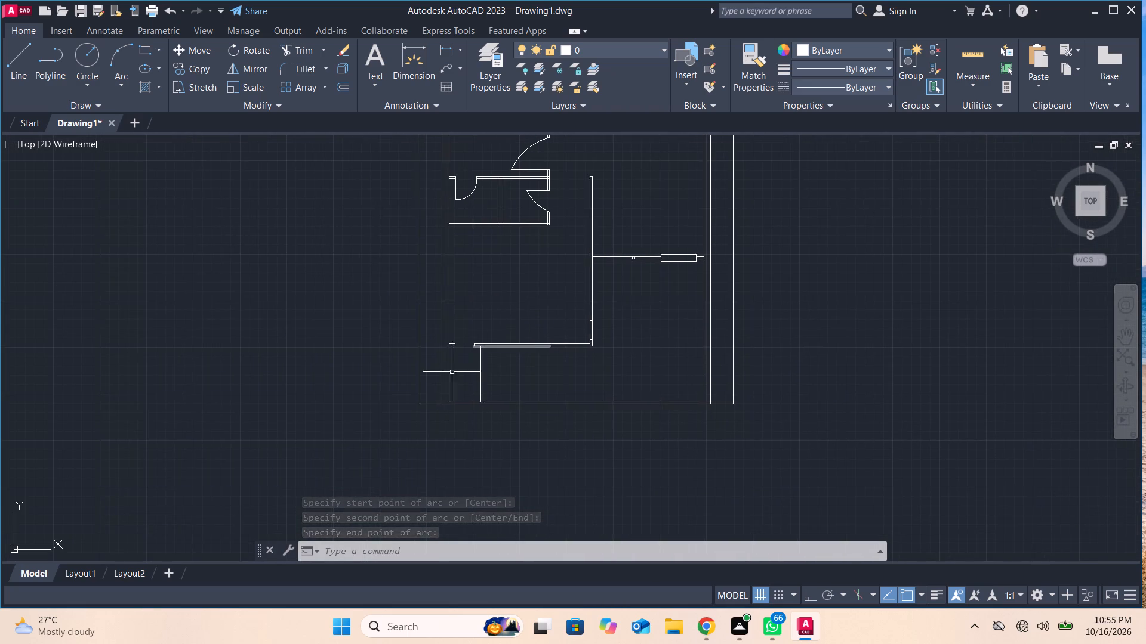
{"action": "scroll", "coordinate": [437, 374], "scroll_direction": "up", "scroll_amount": 3}
{"action": "left_click", "coordinate": [15, 66]}
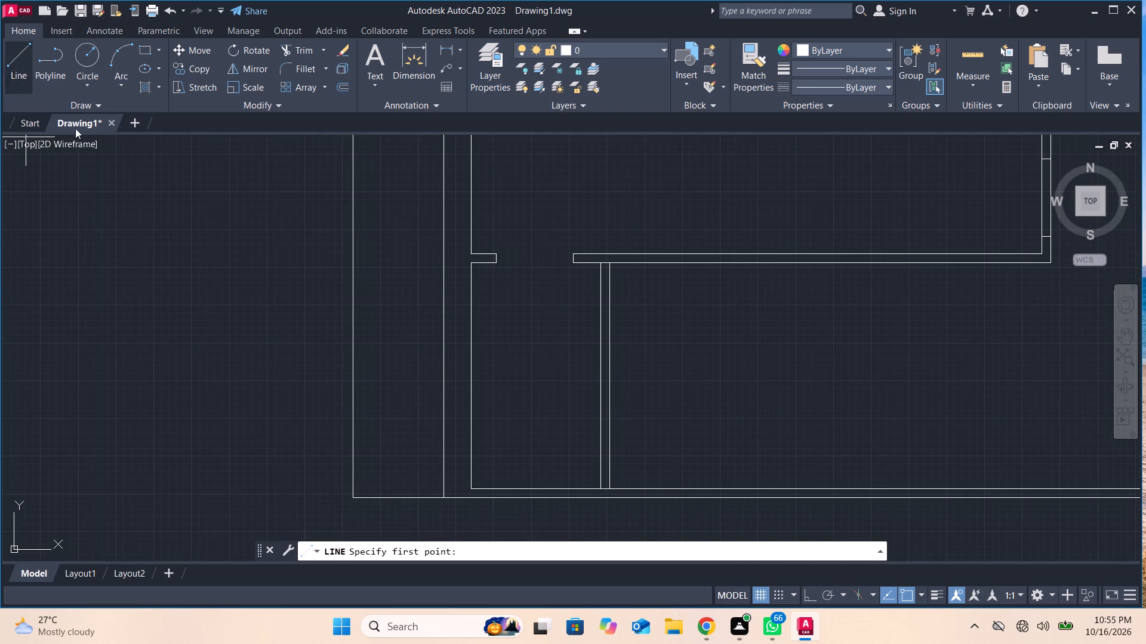
{"action": "left_click", "coordinate": [496, 266]}
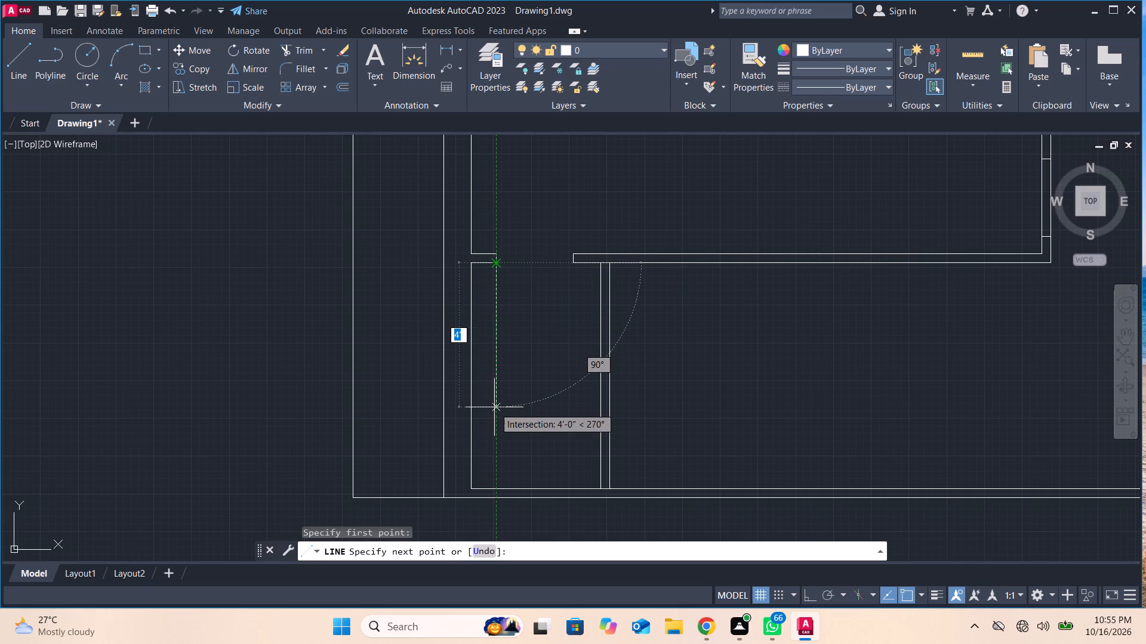
{"action": "left_click", "coordinate": [501, 343]}
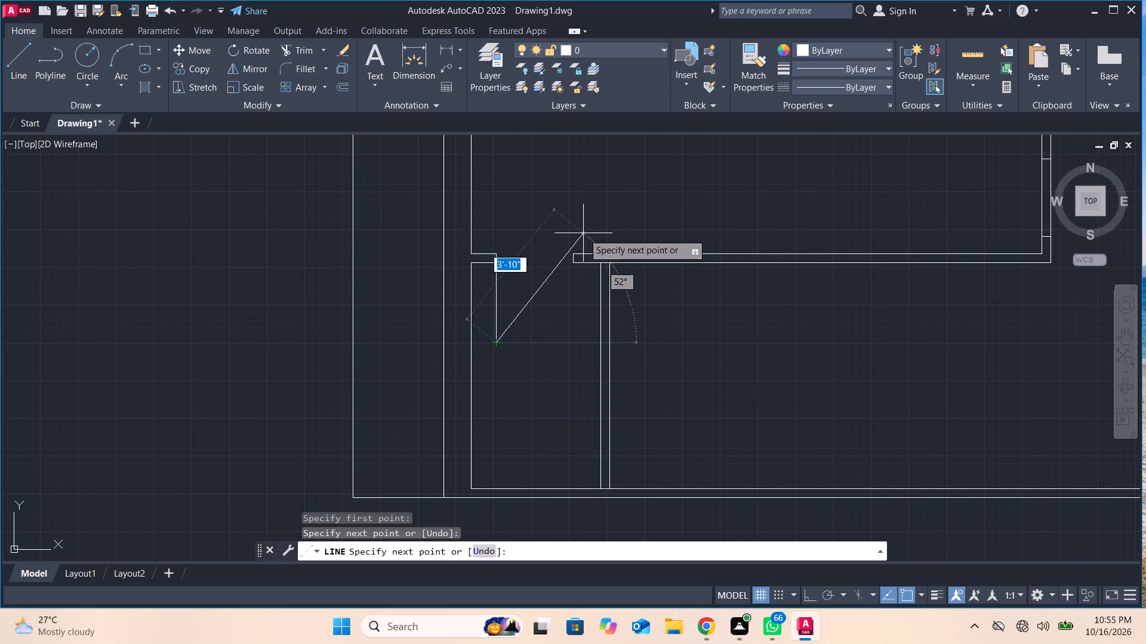
{"action": "key", "text": "Return"}
Draw a door swing arc from that leaf's south end to the lower corner of the partition end east of the opening.
{"action": "left_click", "coordinate": [111, 60]}
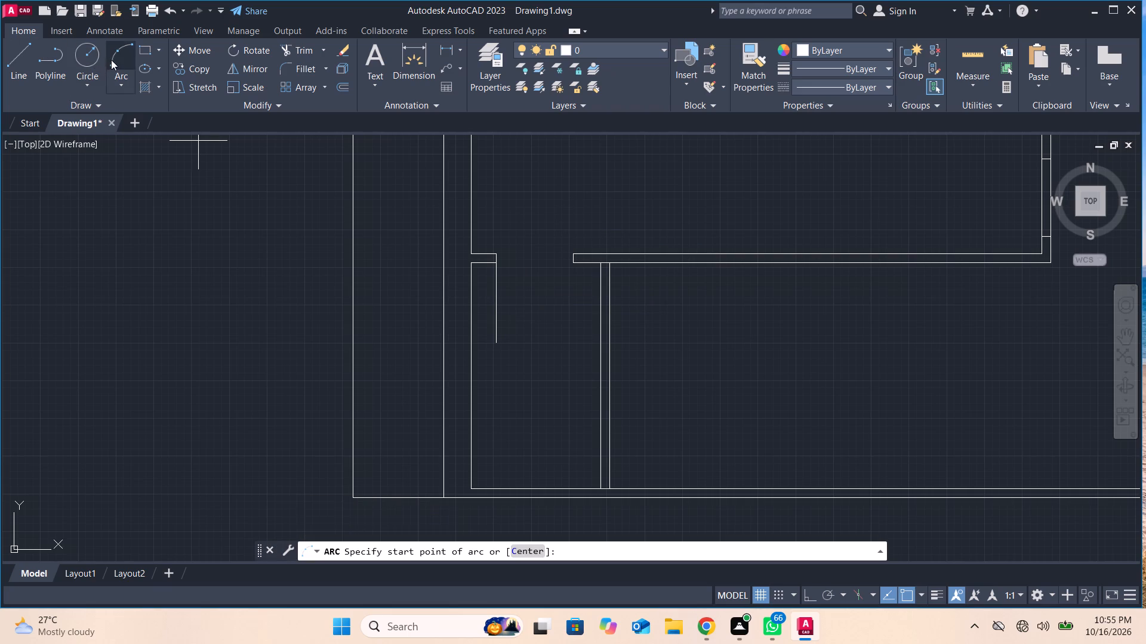
{"action": "left_click", "coordinate": [496, 346]}
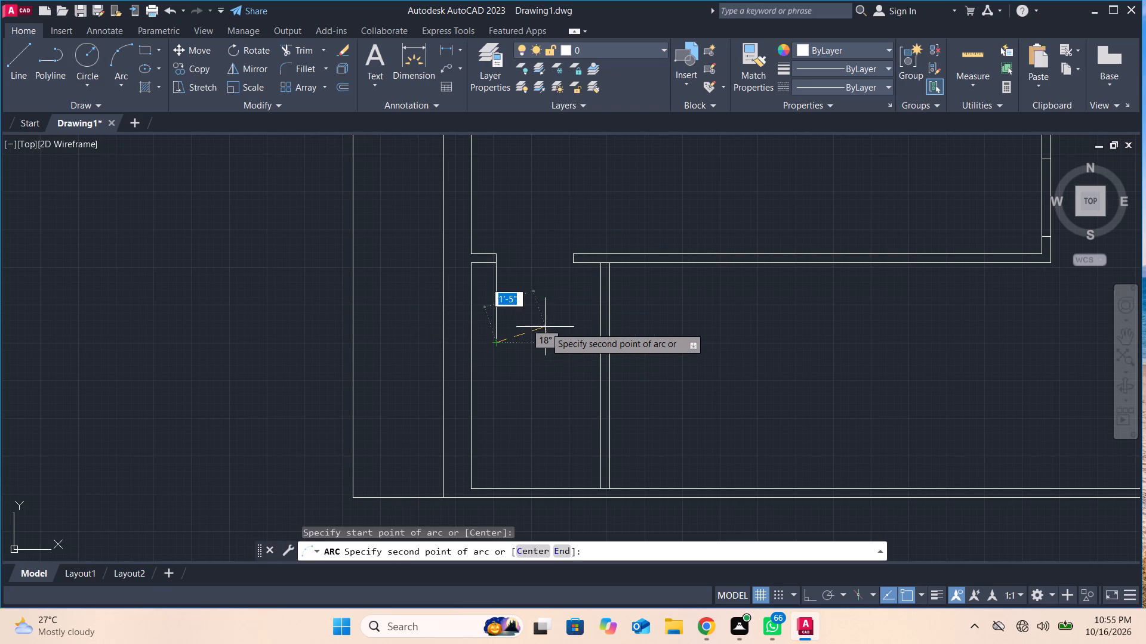
{"action": "left_click", "coordinate": [546, 326]}
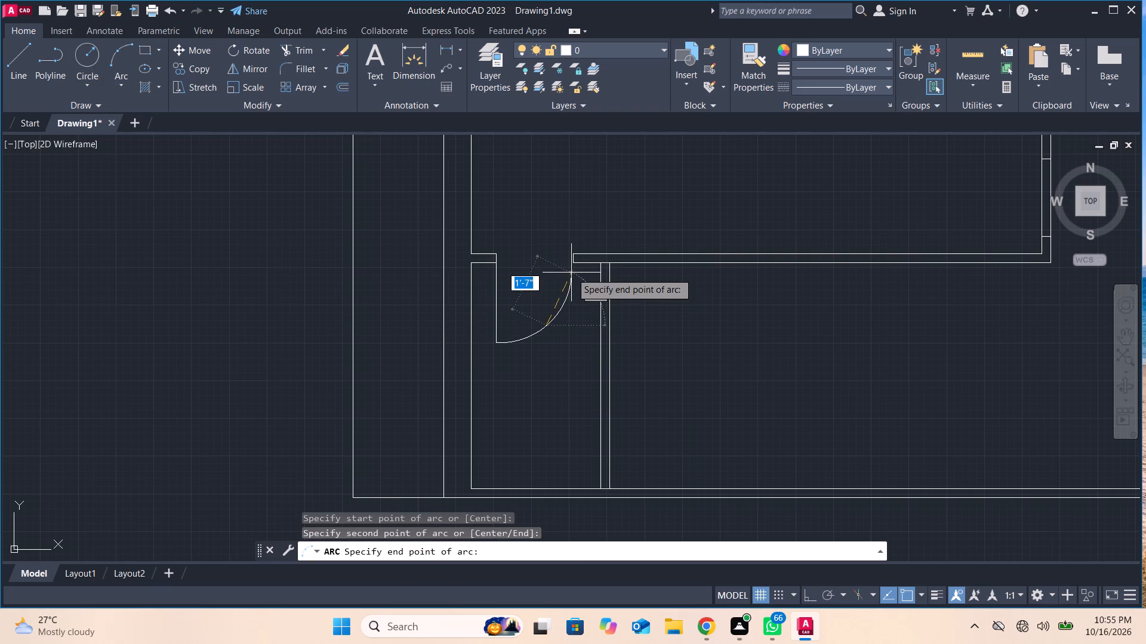
{"action": "left_click", "coordinate": [573, 266]}
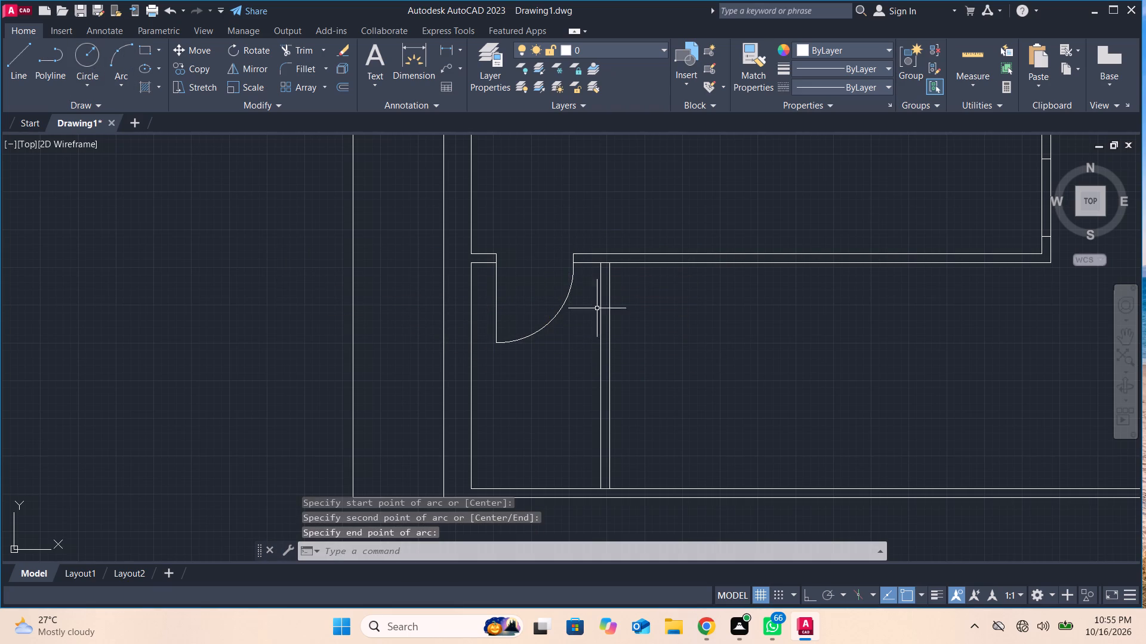
Trim both lines of the central vertical partition between the two opening marks near its south end.
{"action": "scroll", "coordinate": [602, 374], "scroll_direction": "down", "scroll_amount": 1}
{"action": "middle_click_drag", "start_coordinate": [726, 350], "coordinate": [645, 391]}
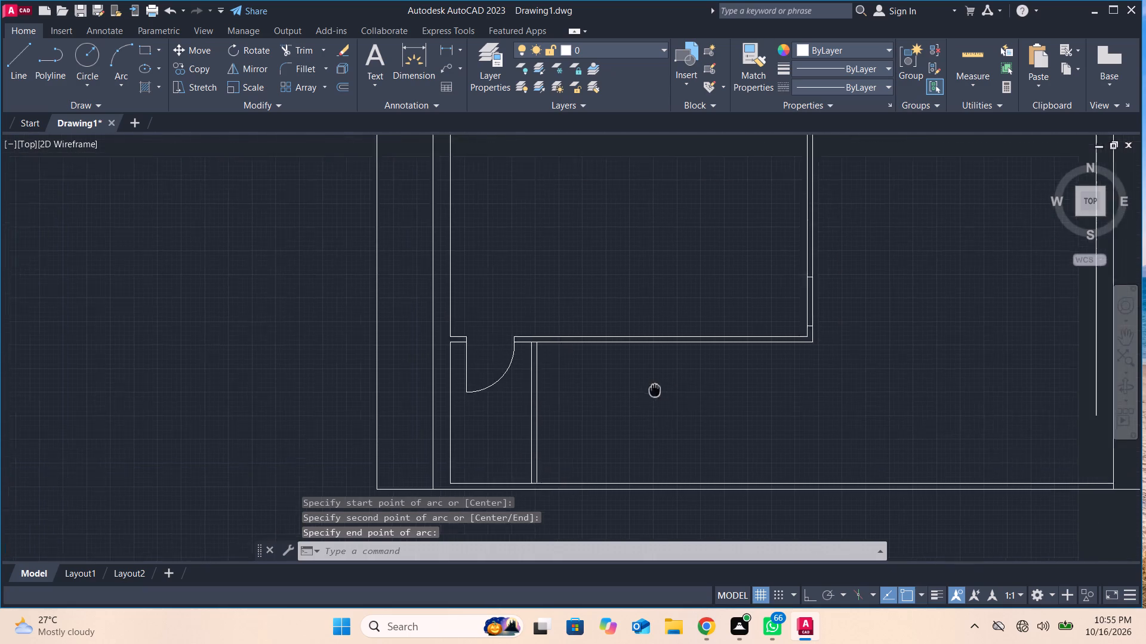
{"action": "middle_click_drag", "start_coordinate": [645, 391], "coordinate": [505, 407]}
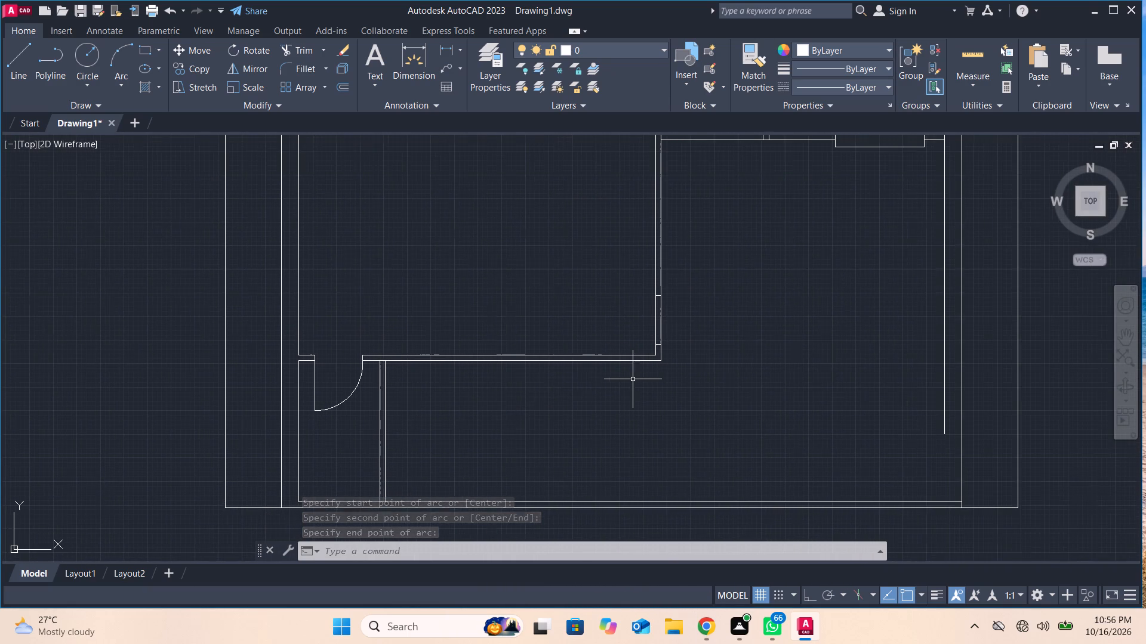
{"action": "scroll", "coordinate": [633, 379], "scroll_direction": "down", "scroll_amount": 1}
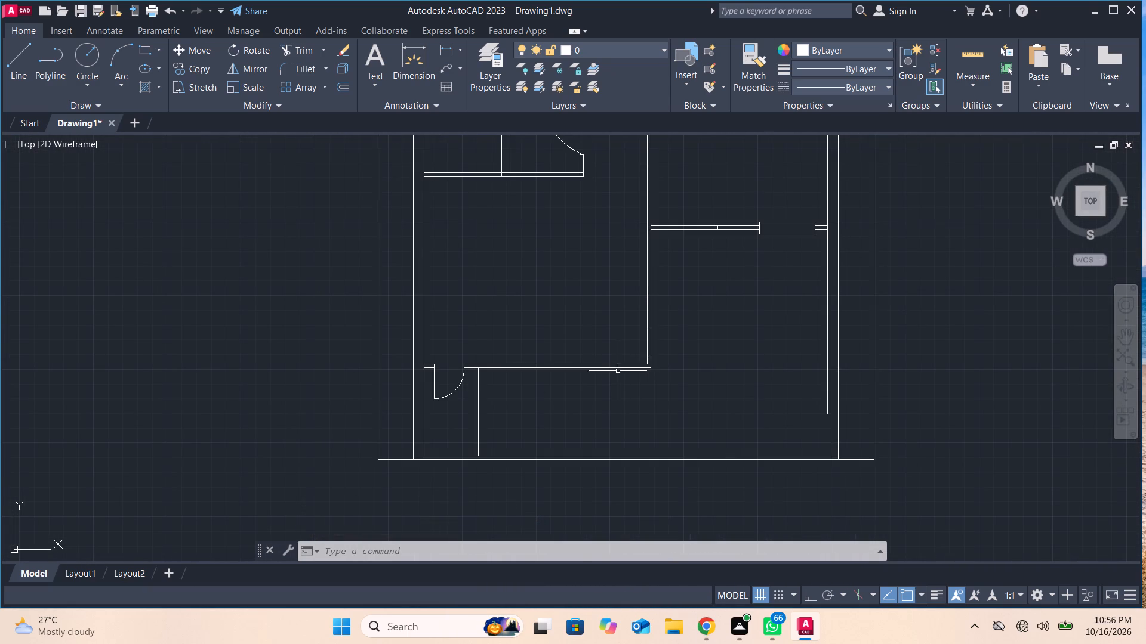
{"action": "left_click", "coordinate": [302, 57]}
{"action": "left_click_drag", "start_coordinate": [645, 339], "coordinate": [680, 340]}
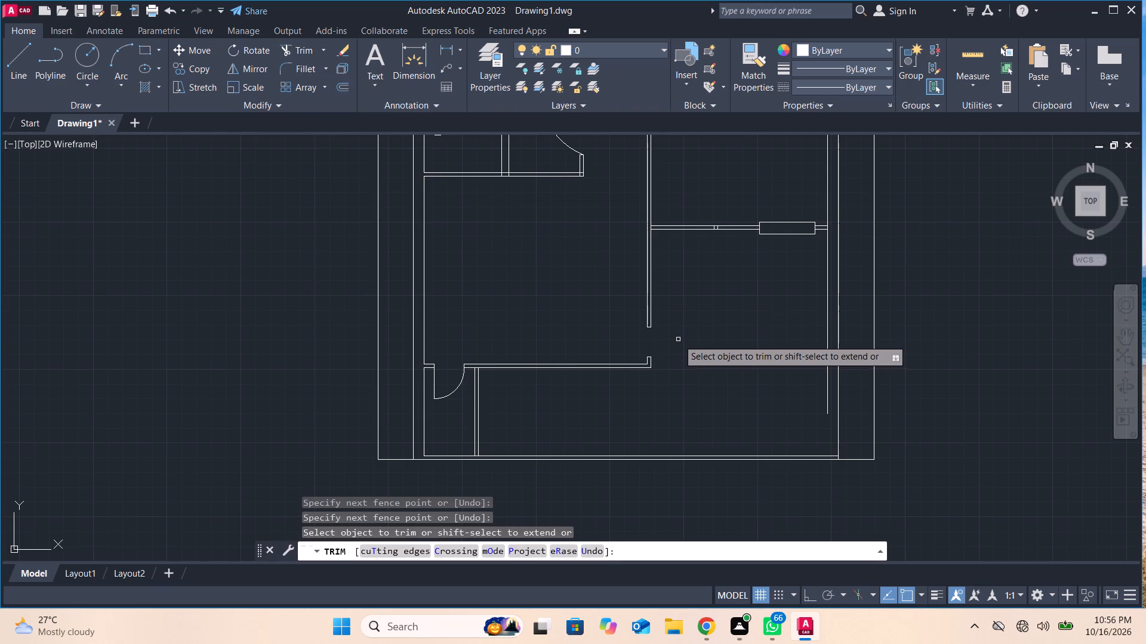
Draw a door leaf line about 2'-6" long westward from the top west corner of the stub south of the new opening.
{"action": "middle_click_drag", "start_coordinate": [678, 339], "coordinate": [529, 317]}
{"action": "scroll", "coordinate": [517, 314], "scroll_direction": "up", "scroll_amount": 2}
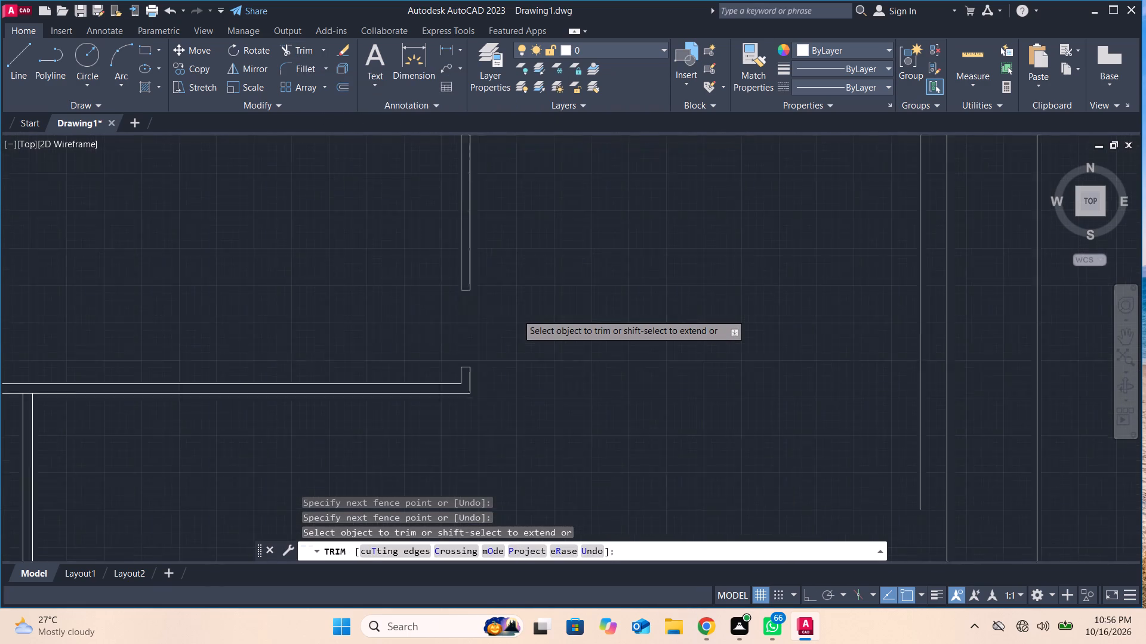
{"action": "scroll", "coordinate": [516, 312], "scroll_direction": "up", "scroll_amount": 1}
{"action": "left_click", "coordinate": [20, 72]}
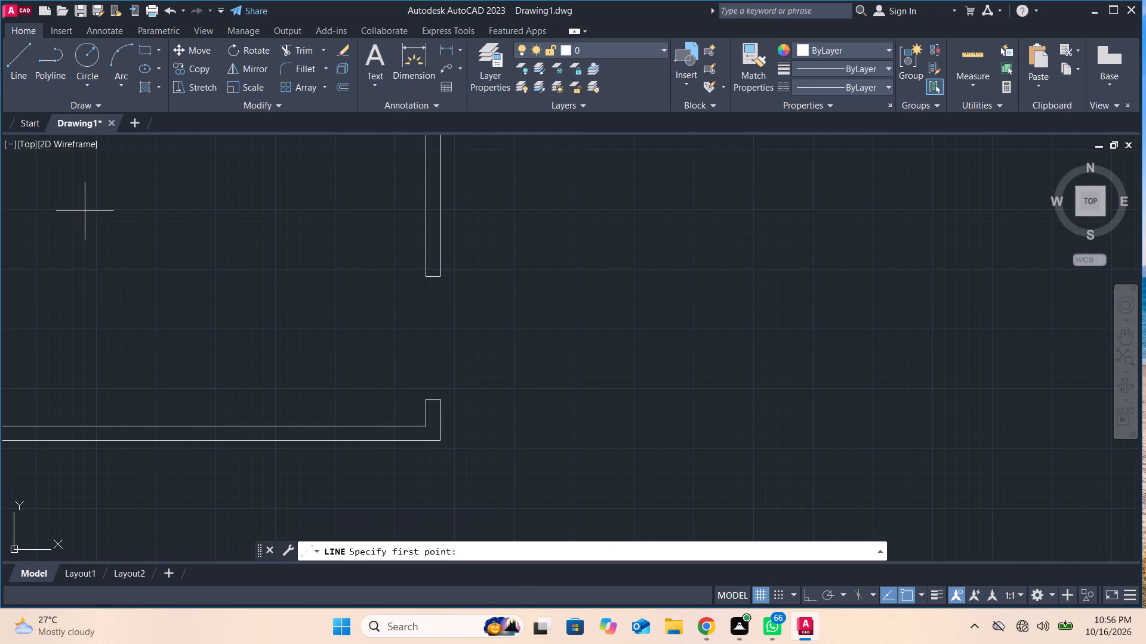
{"action": "left_click", "coordinate": [429, 398]}
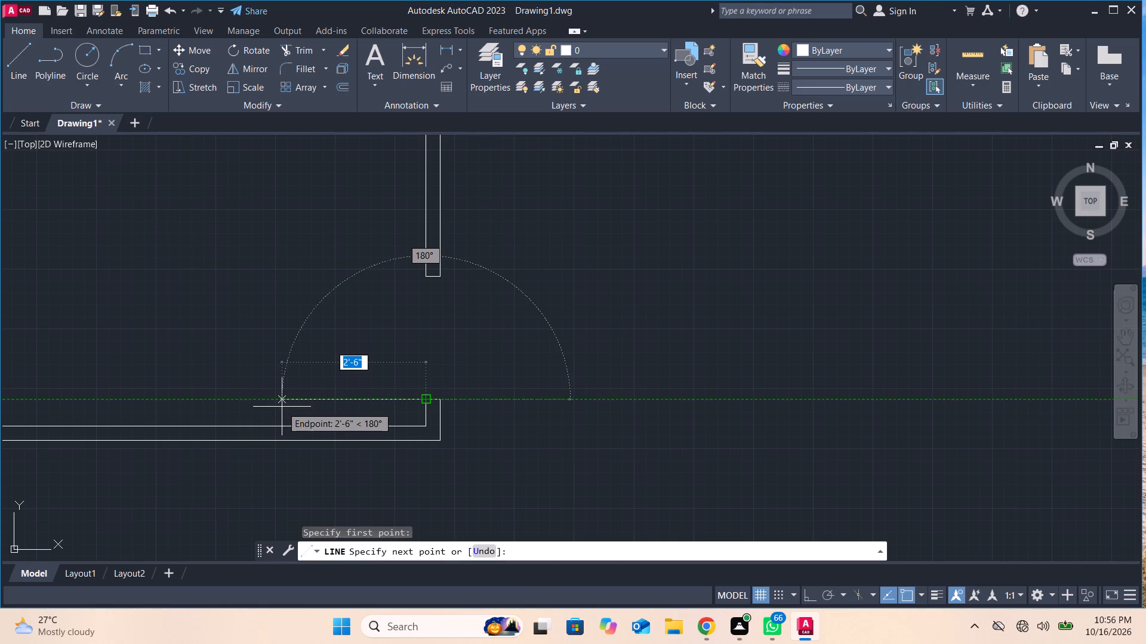
{"action": "left_click", "coordinate": [277, 407]}
{"action": "key", "text": "Return"}
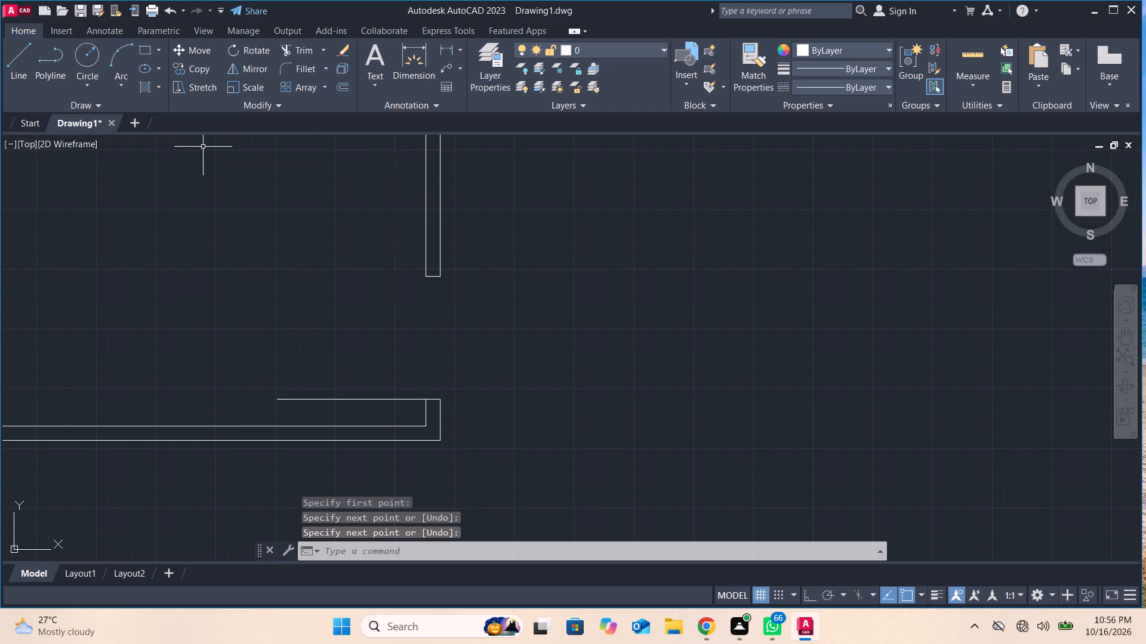
Draw a door swing arc from that leaf's west end to the lower east corner of the partition end north of the opening.
{"action": "left_click", "coordinate": [106, 55]}
{"action": "left_click", "coordinate": [115, 61]}
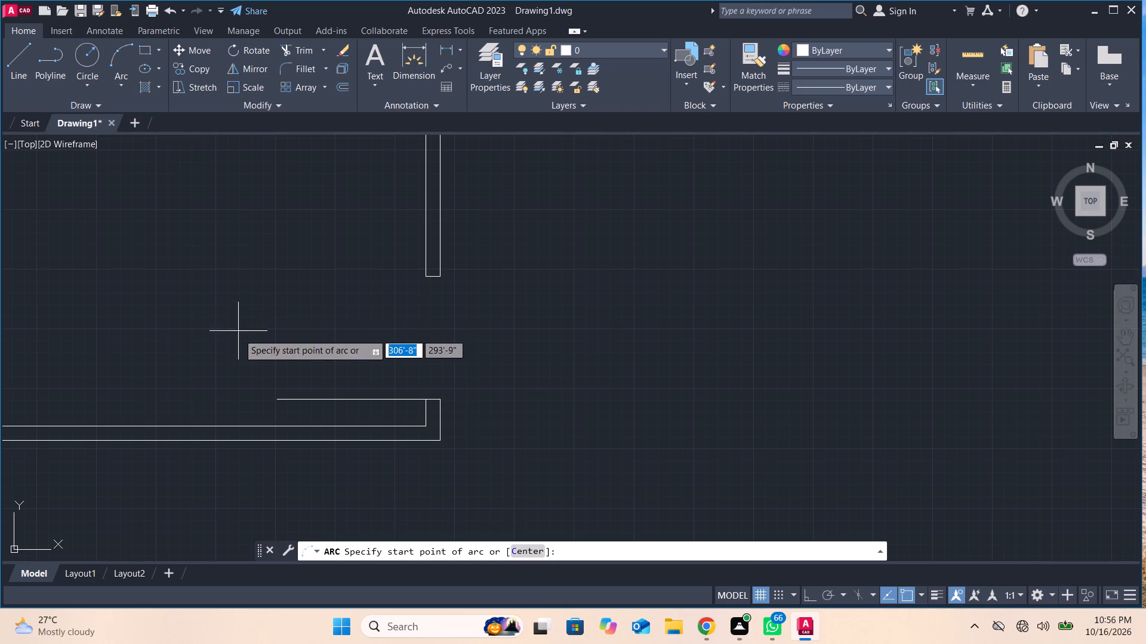
{"action": "left_click", "coordinate": [275, 403]}
{"action": "left_click", "coordinate": [311, 355]}
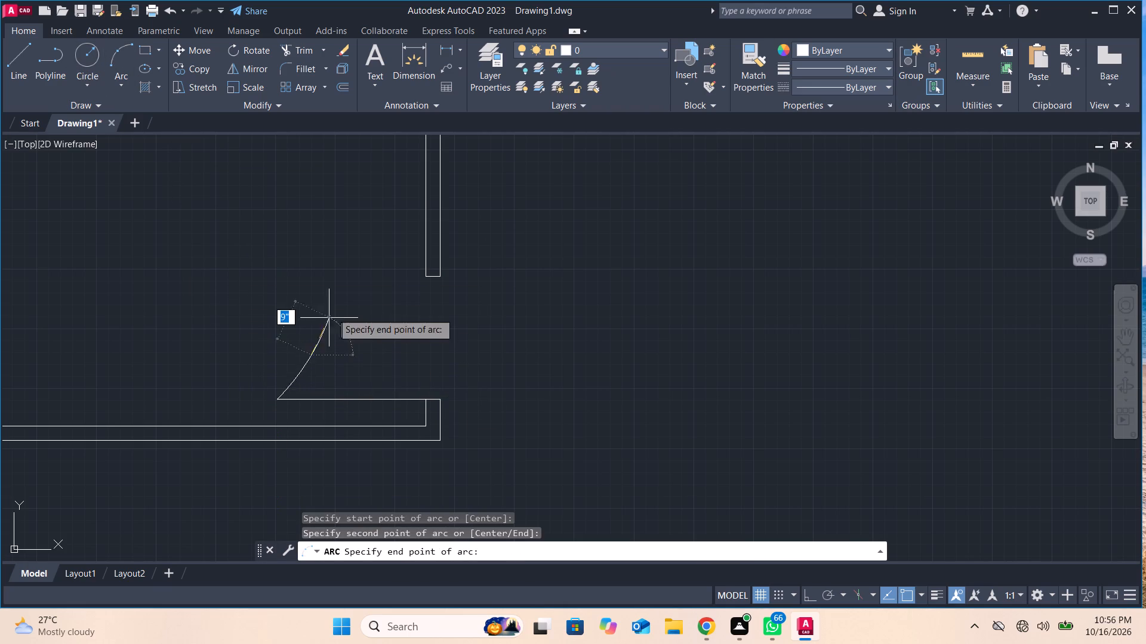
{"action": "left_click", "coordinate": [437, 280]}
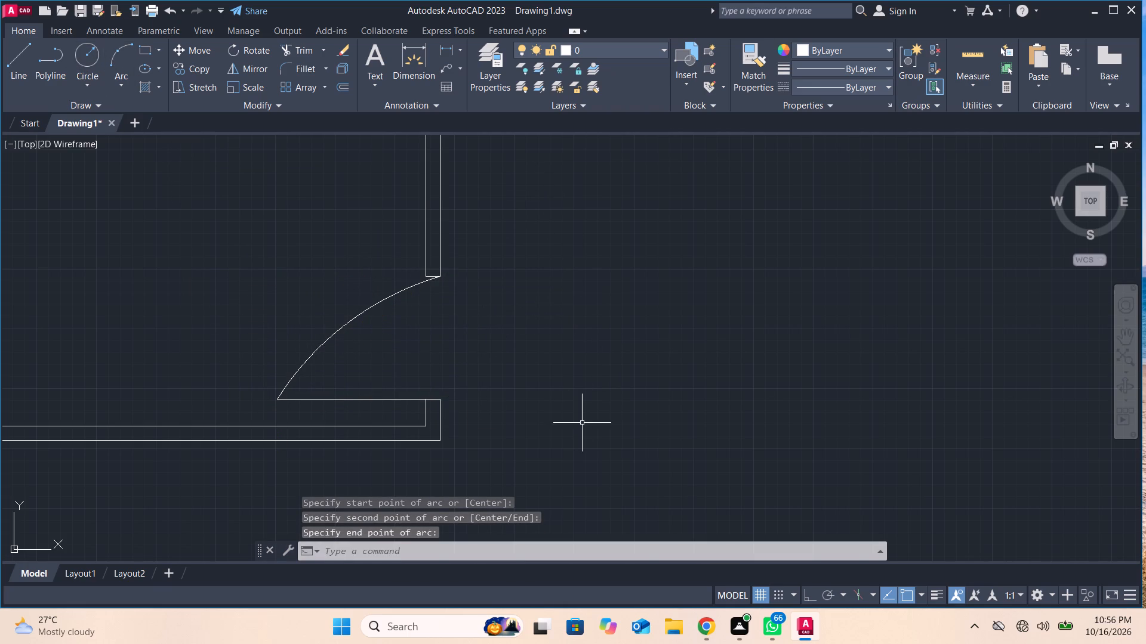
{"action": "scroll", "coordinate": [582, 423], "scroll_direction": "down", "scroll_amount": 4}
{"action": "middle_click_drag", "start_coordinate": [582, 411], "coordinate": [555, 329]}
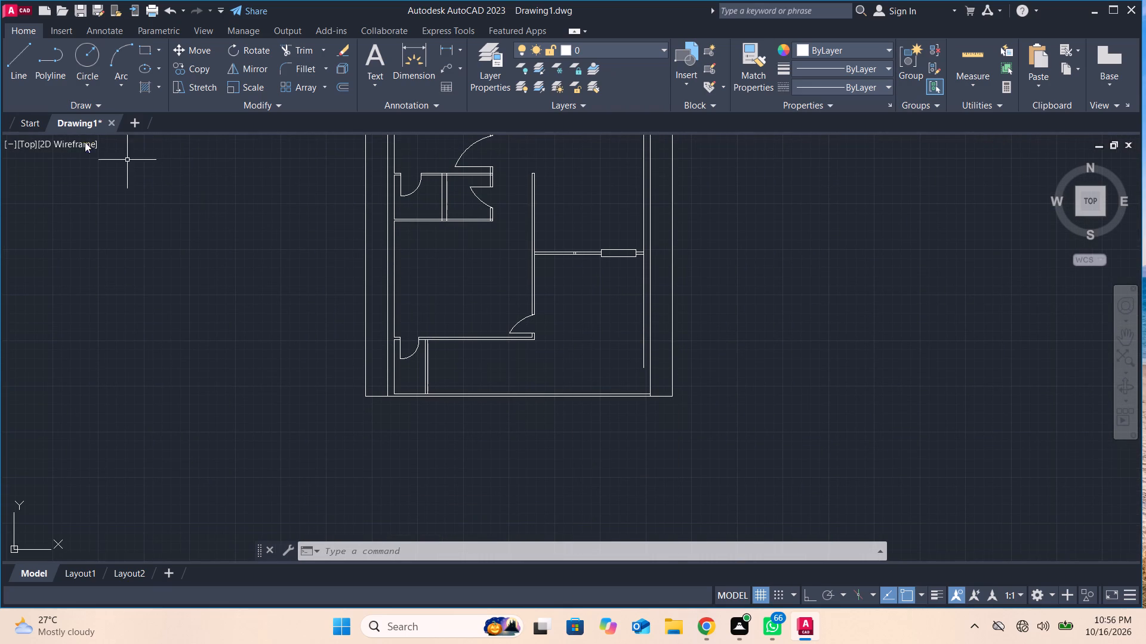
With Ortho on, draw a rectangular outline about 3' wide and 6'-2" long against the central partition's east face, spanning the southern door opening.
{"action": "left_click", "coordinate": [8, 65]}
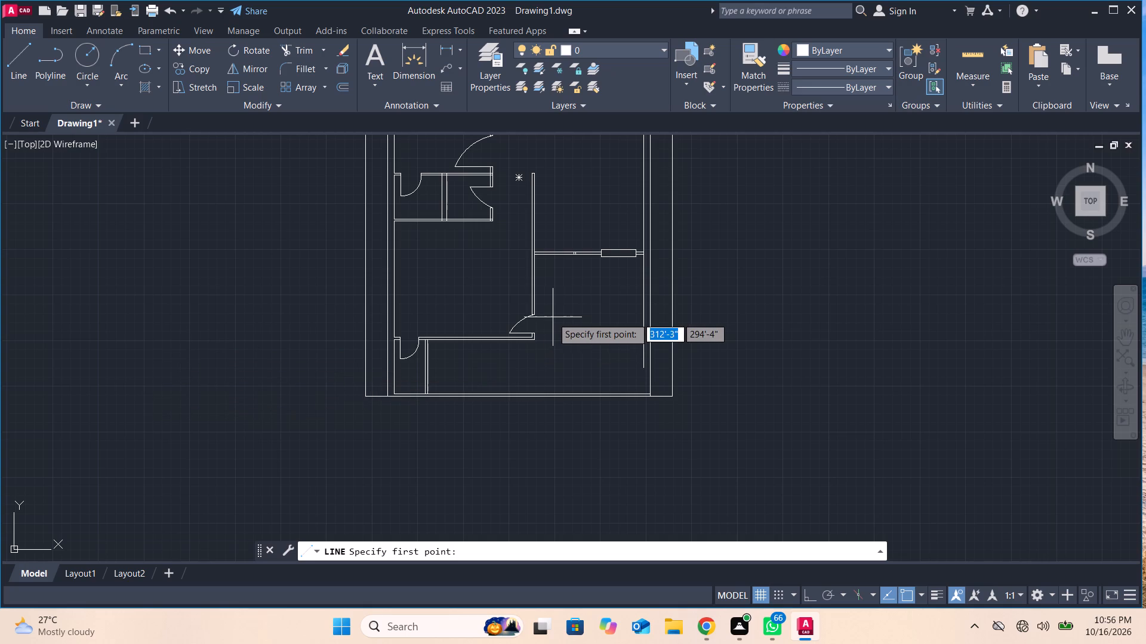
{"action": "scroll", "coordinate": [550, 318], "scroll_direction": "up", "scroll_amount": 2}
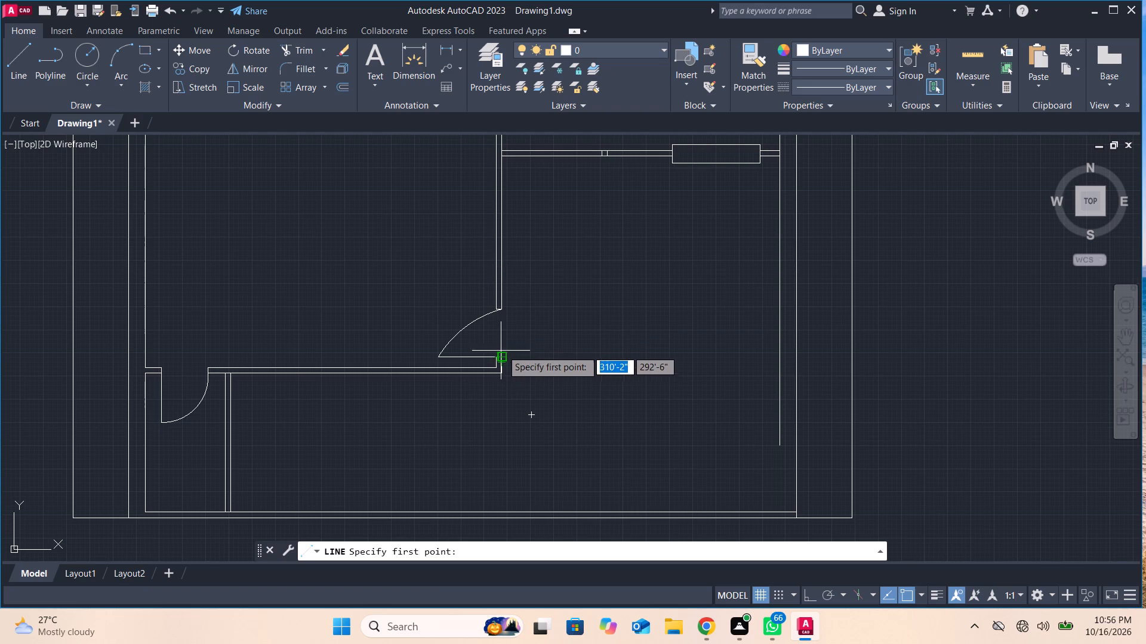
{"action": "left_click", "coordinate": [502, 313]}
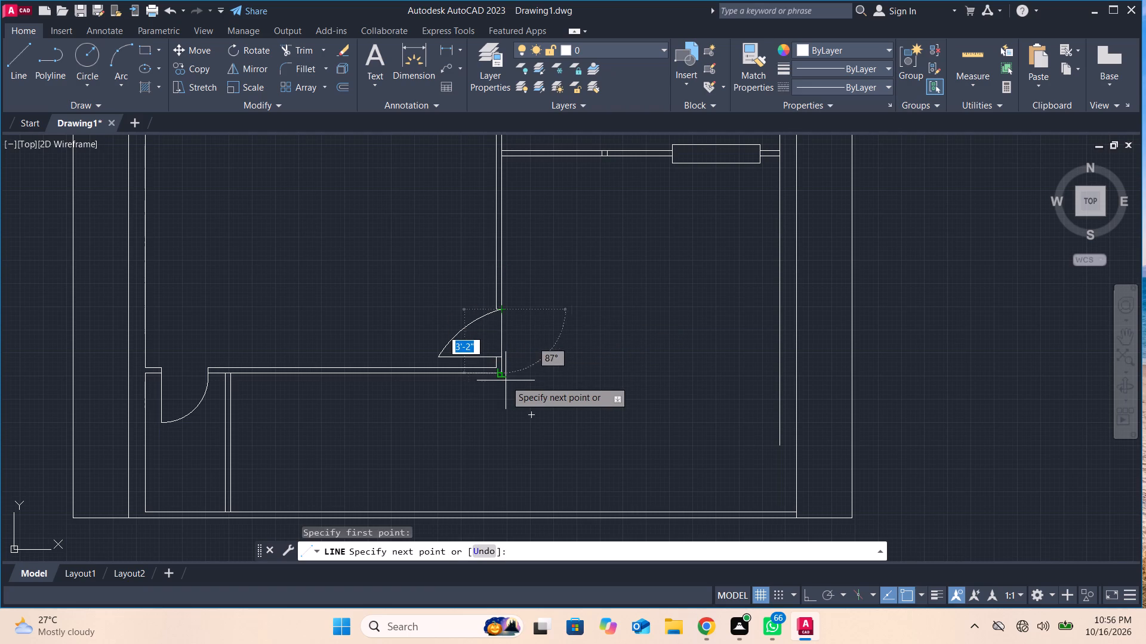
{"action": "left_click", "coordinate": [806, 595]}
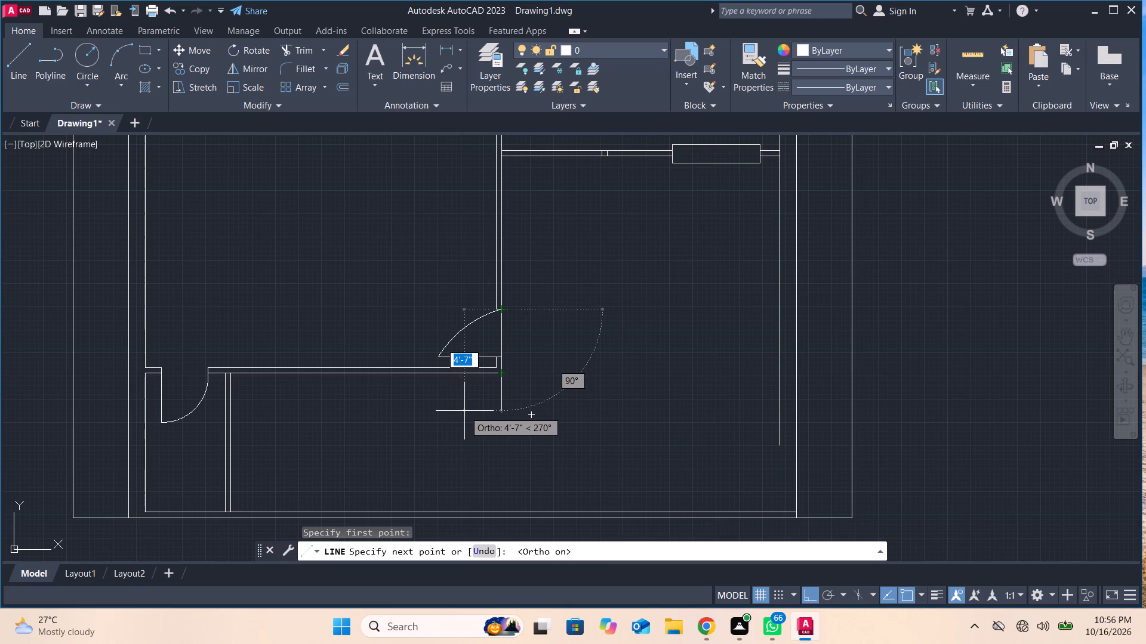
{"action": "left_click", "coordinate": [502, 398]}
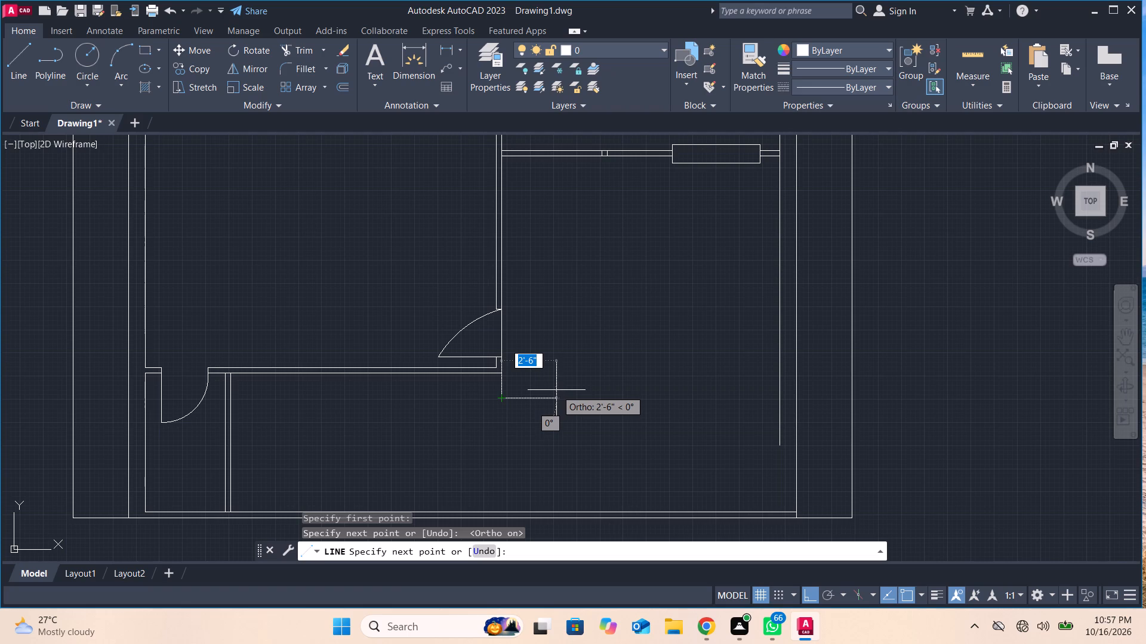
{"action": "left_click_drag", "start_coordinate": [566, 390], "coordinate": [568, 383]}
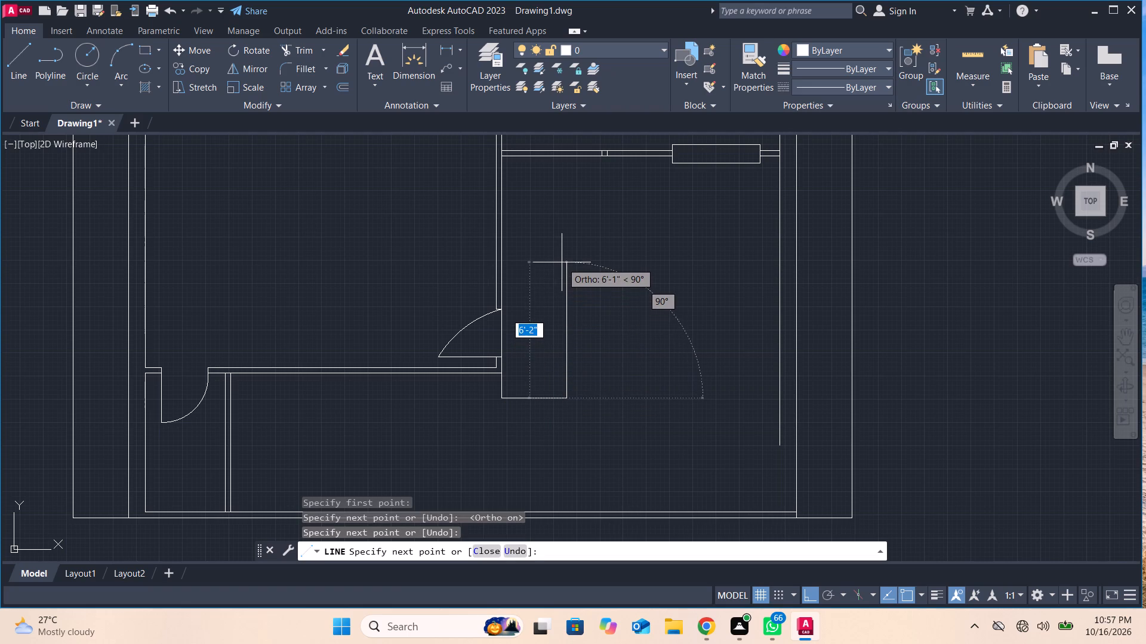
{"action": "left_click", "coordinate": [559, 261]}
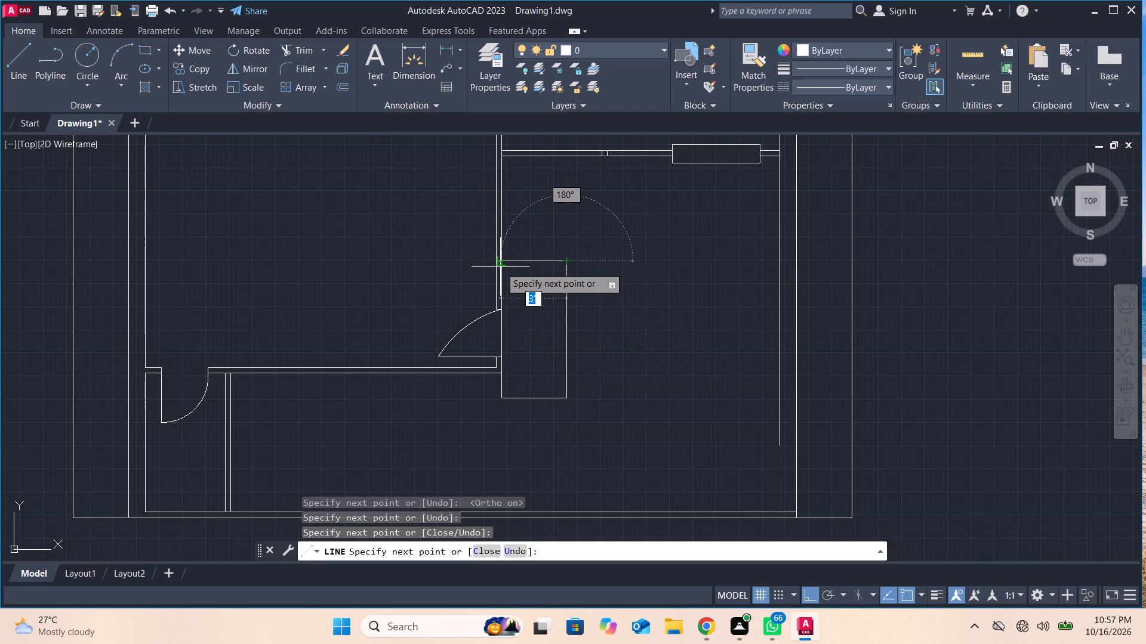
{"action": "left_click", "coordinate": [500, 262]}
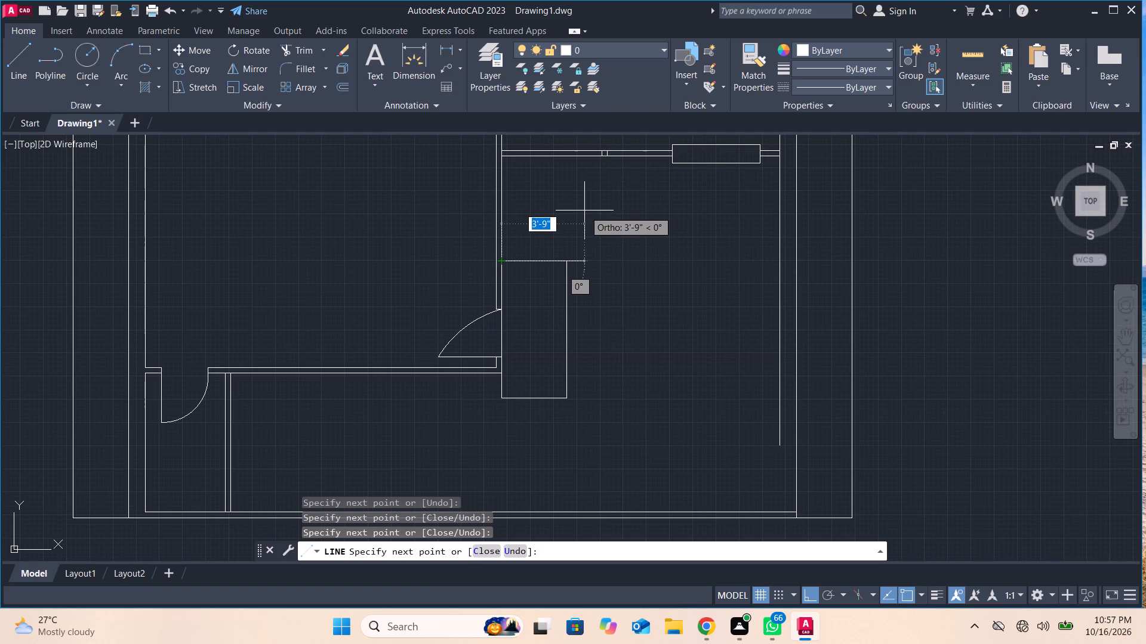
{"action": "key", "text": "Return"}
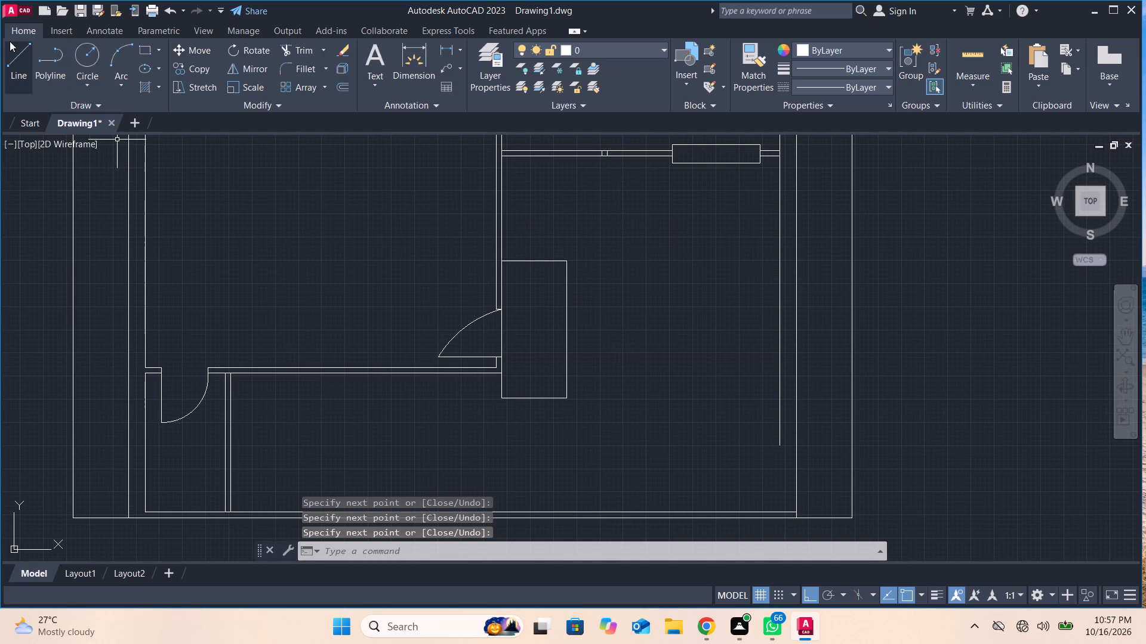
Draw a vertical line about 6'-3" long inside that rectangle, close to and parallel with its east edge.
{"action": "left_click", "coordinate": [11, 43]}
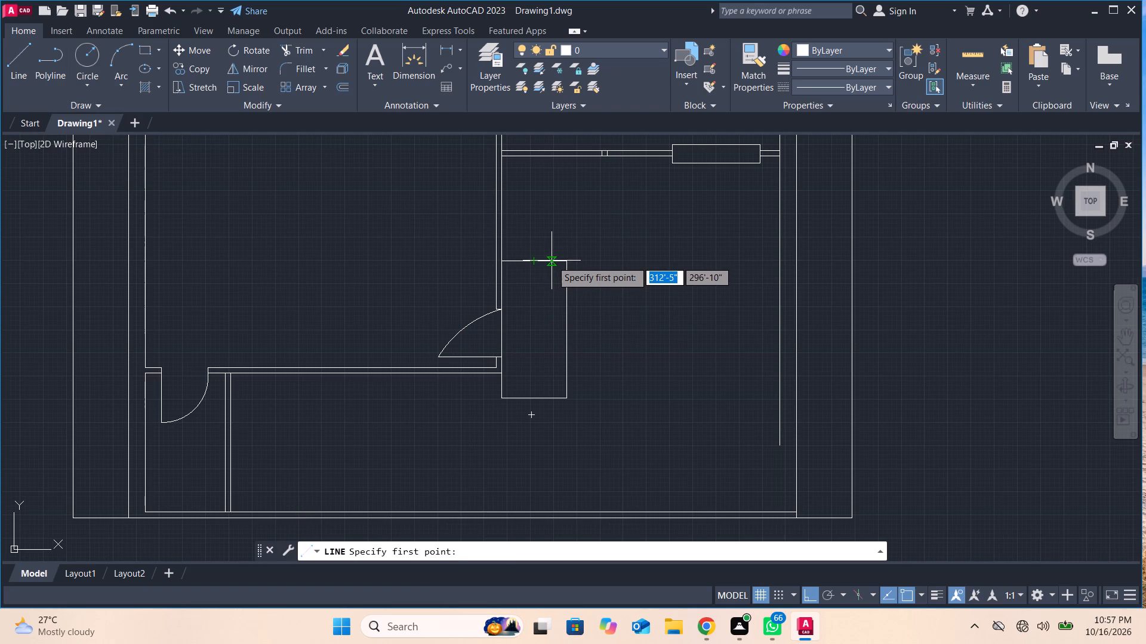
{"action": "left_click", "coordinate": [552, 261]}
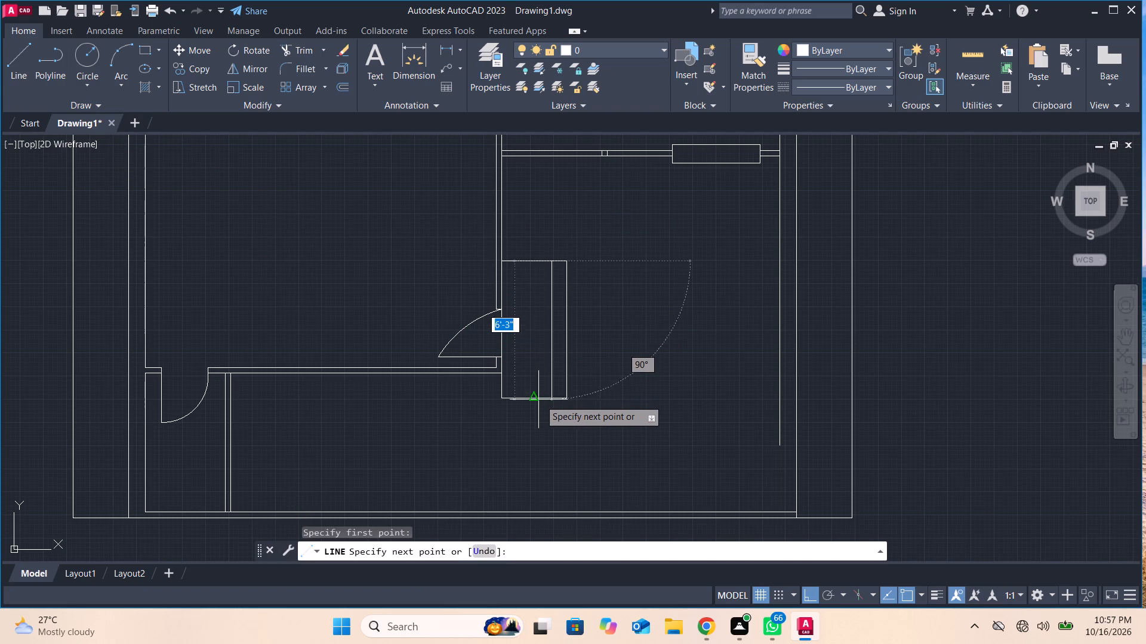
{"action": "left_click", "coordinate": [547, 400]}
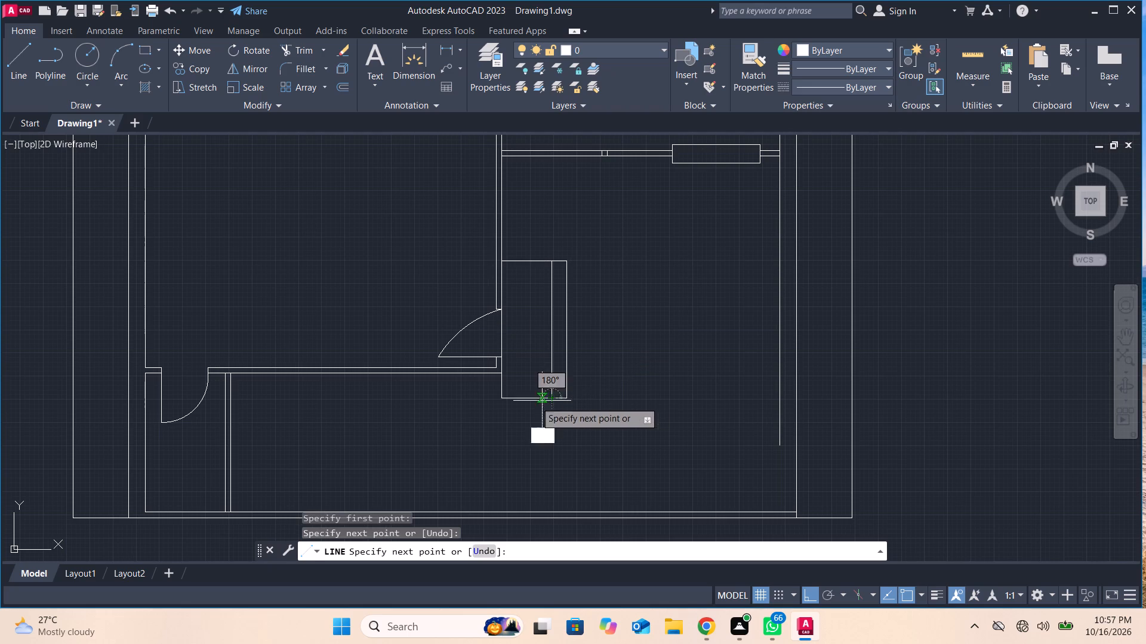
{"action": "key", "text": "Return"}
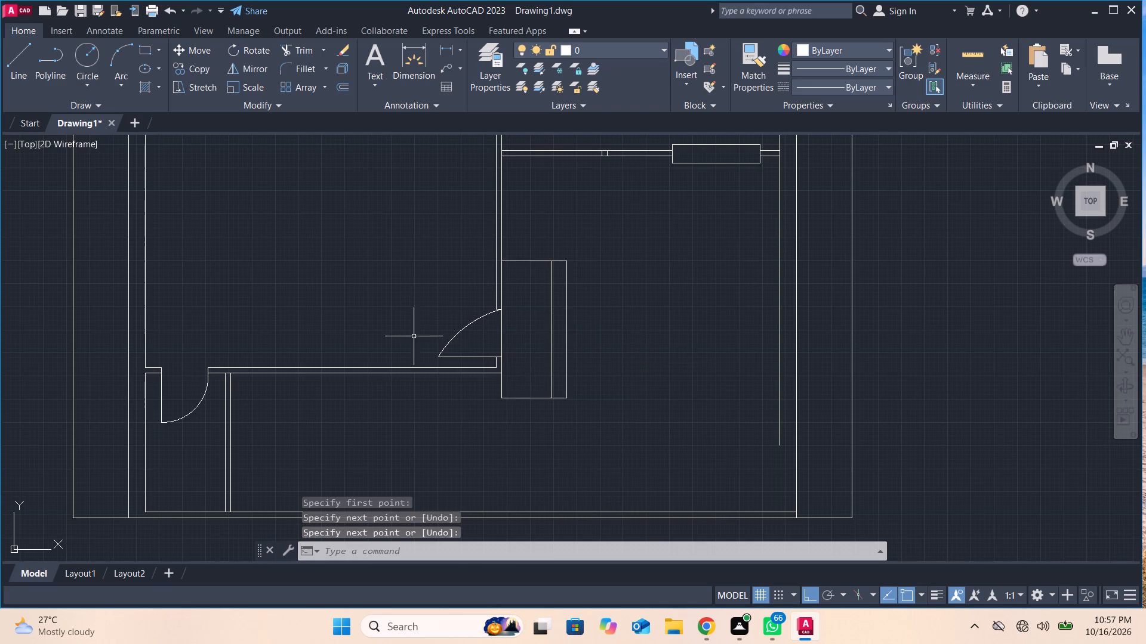
Draw a horizontal line about 12'-2" long eastward from the short south partition's east face, ending in line with the rectangle's southwest corner.
{"action": "scroll", "coordinate": [694, 394], "scroll_direction": "down", "scroll_amount": 2}
{"action": "middle_click_drag", "start_coordinate": [694, 394], "coordinate": [630, 412]}
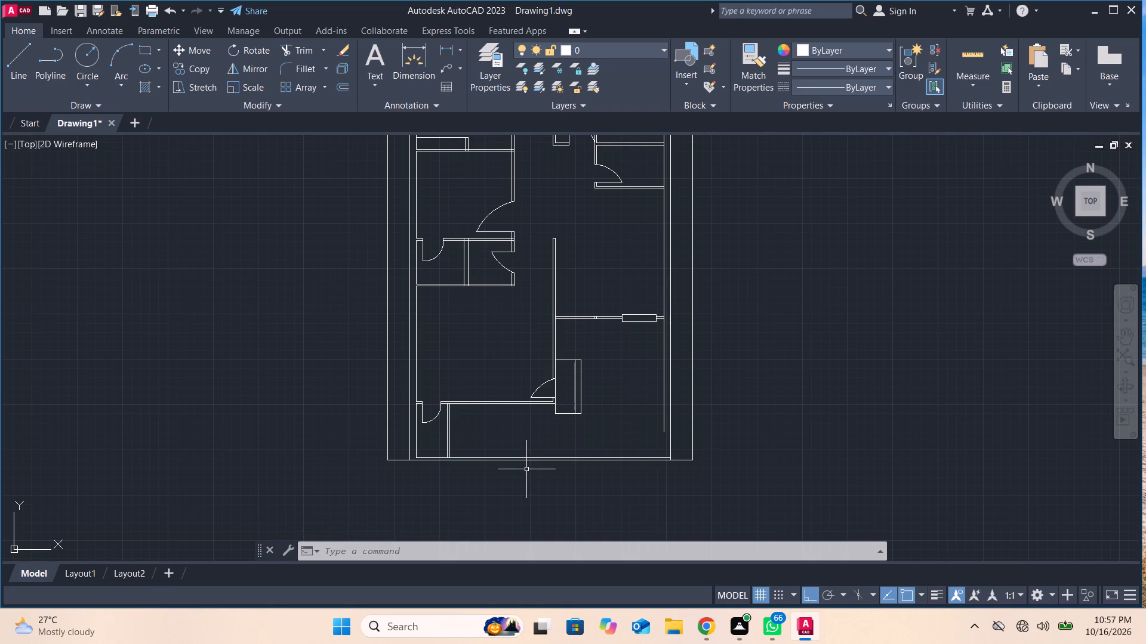
{"action": "middle_click_drag", "start_coordinate": [495, 471], "coordinate": [597, 397]}
{"action": "scroll", "coordinate": [533, 423], "scroll_direction": "up", "scroll_amount": 3}
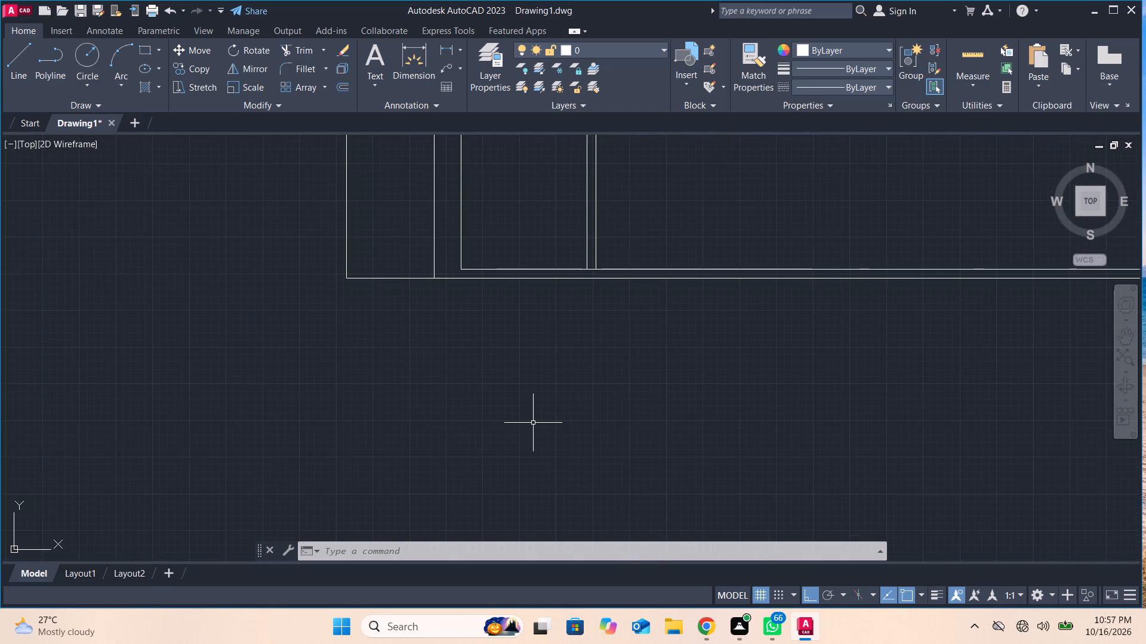
{"action": "middle_click_drag", "start_coordinate": [533, 423], "coordinate": [195, 607]}
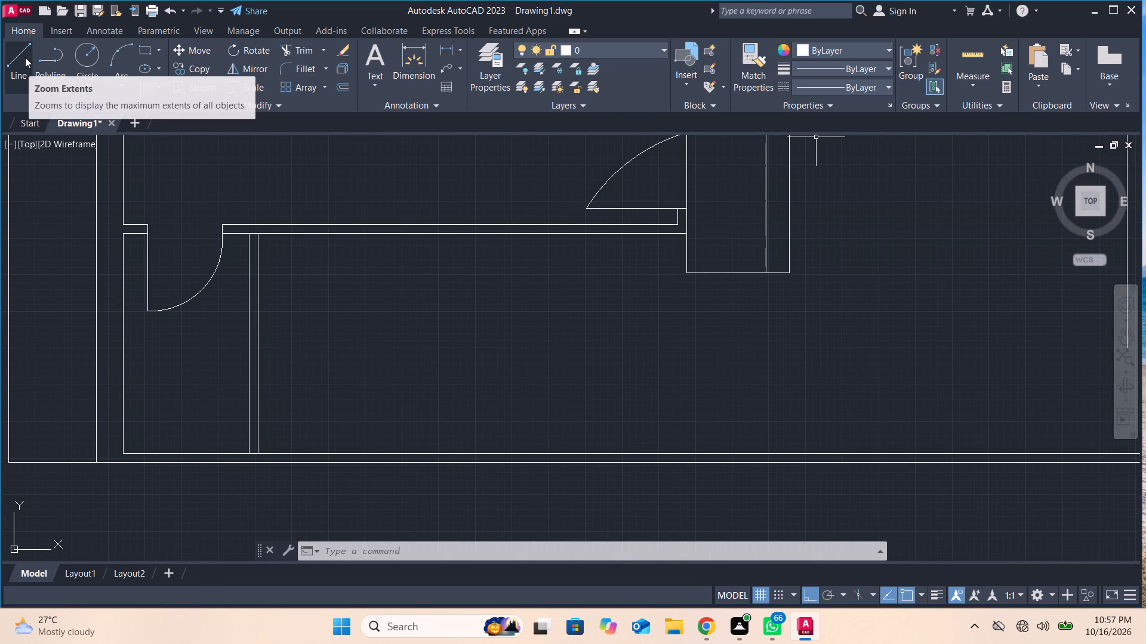
{"action": "left_click", "coordinate": [20, 55]}
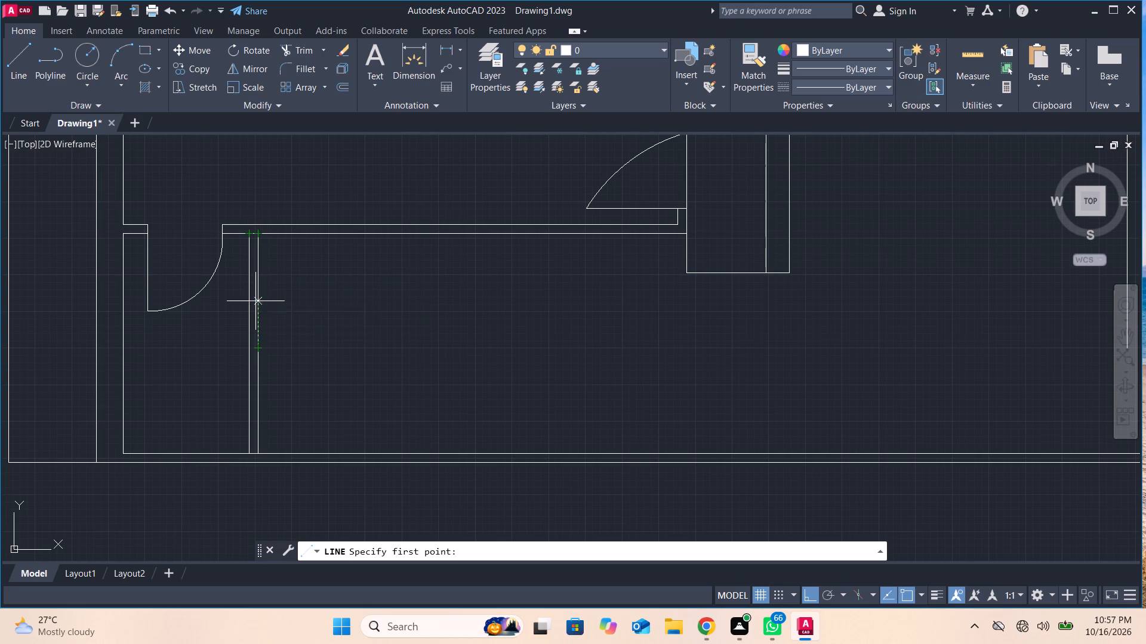
{"action": "left_click", "coordinate": [258, 338]}
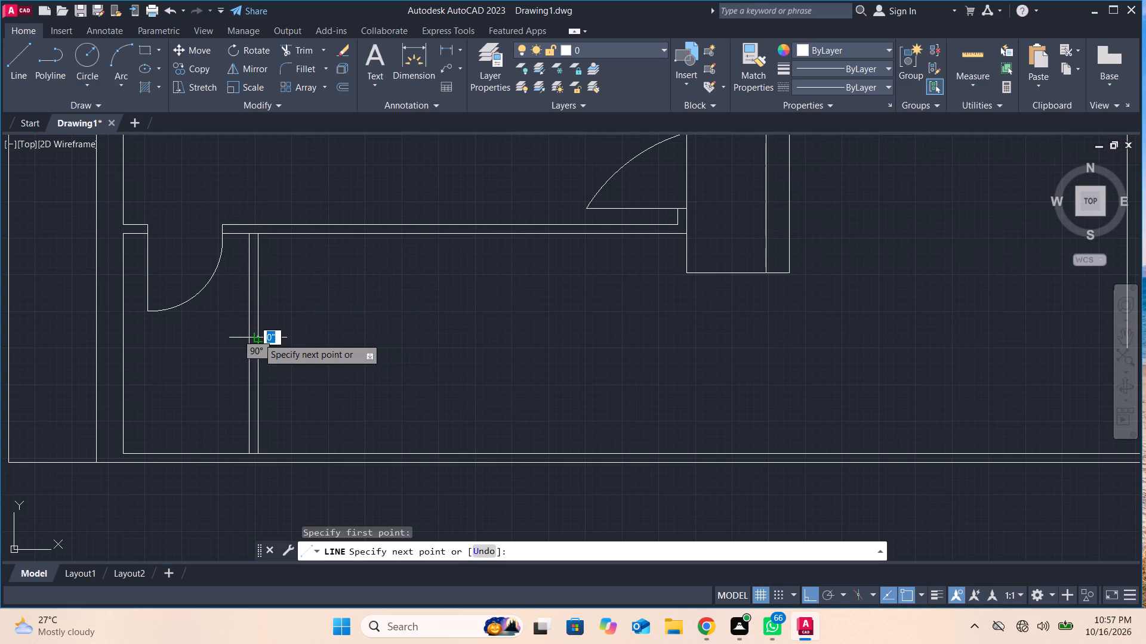
{"action": "left_click", "coordinate": [688, 339]}
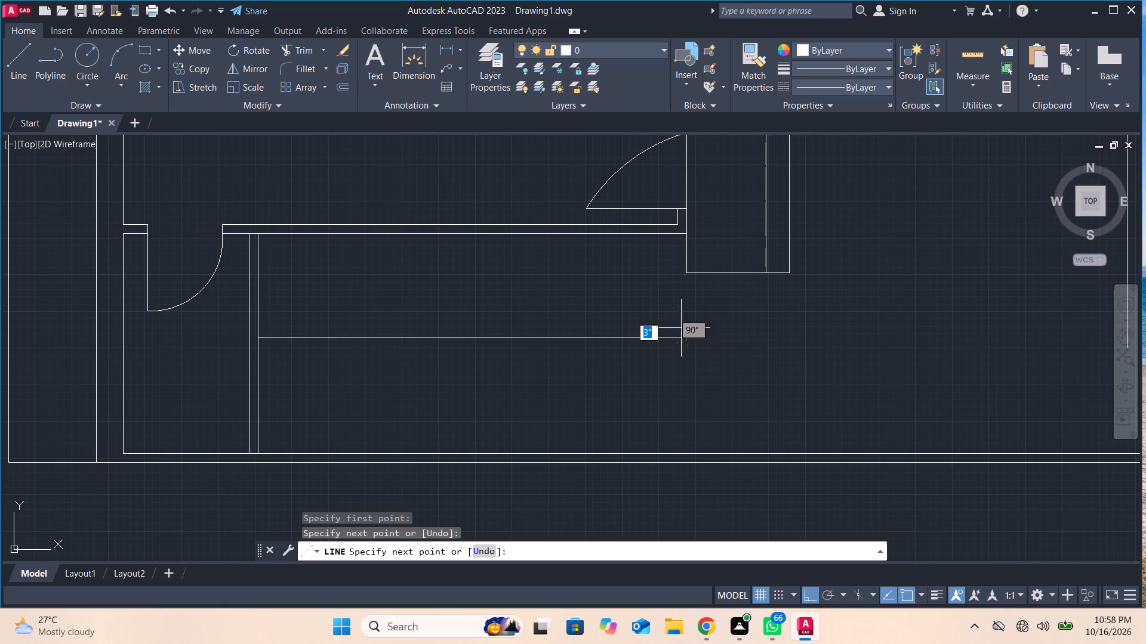
{"action": "key", "text": "Return"}
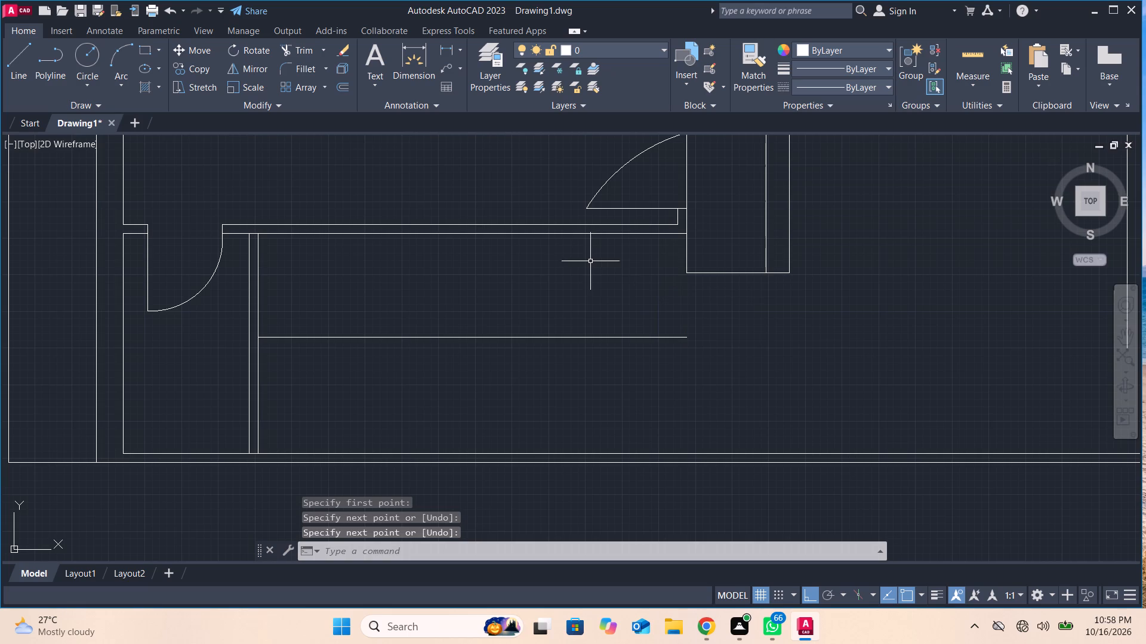
Draw a vertical line from the rectangle's southwest corner down to the inner line of the south wall.
{"action": "left_click", "coordinate": [0, 64]}
{"action": "left_click", "coordinate": [24, 60]}
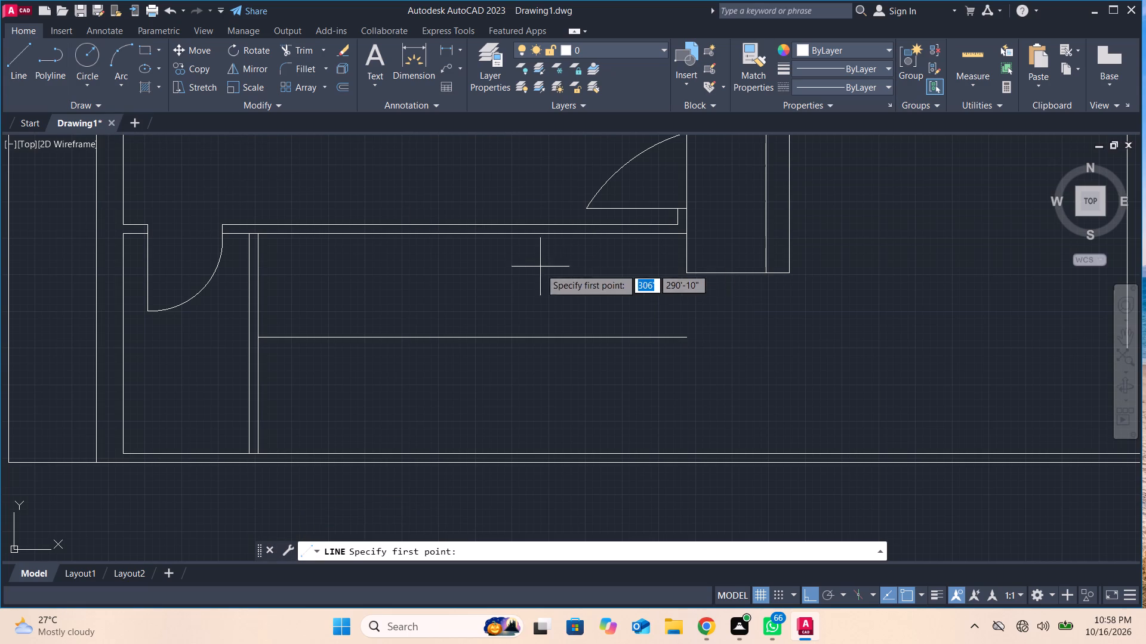
{"action": "left_click_drag", "start_coordinate": [688, 273], "coordinate": [688, 287]}
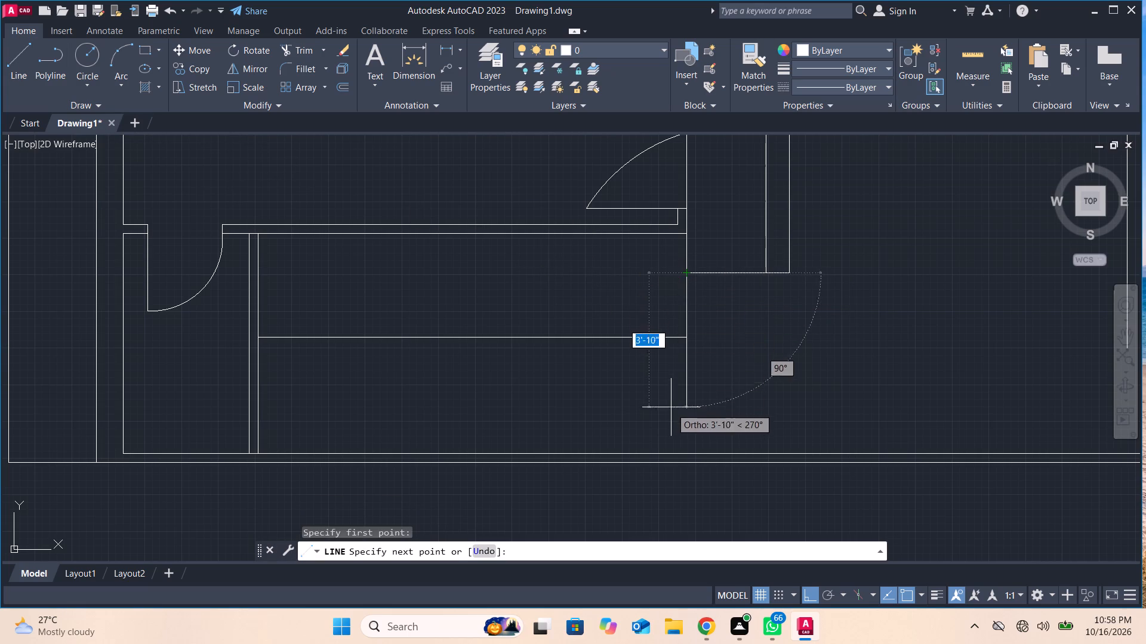
{"action": "left_click", "coordinate": [683, 455]}
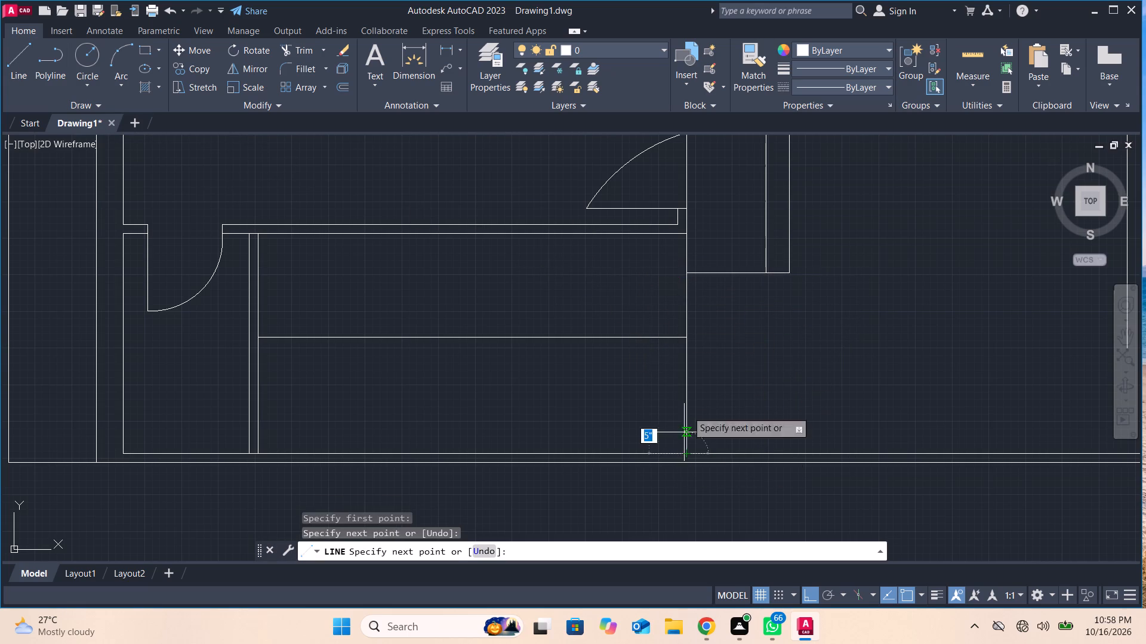
{"action": "key", "text": "Return"}
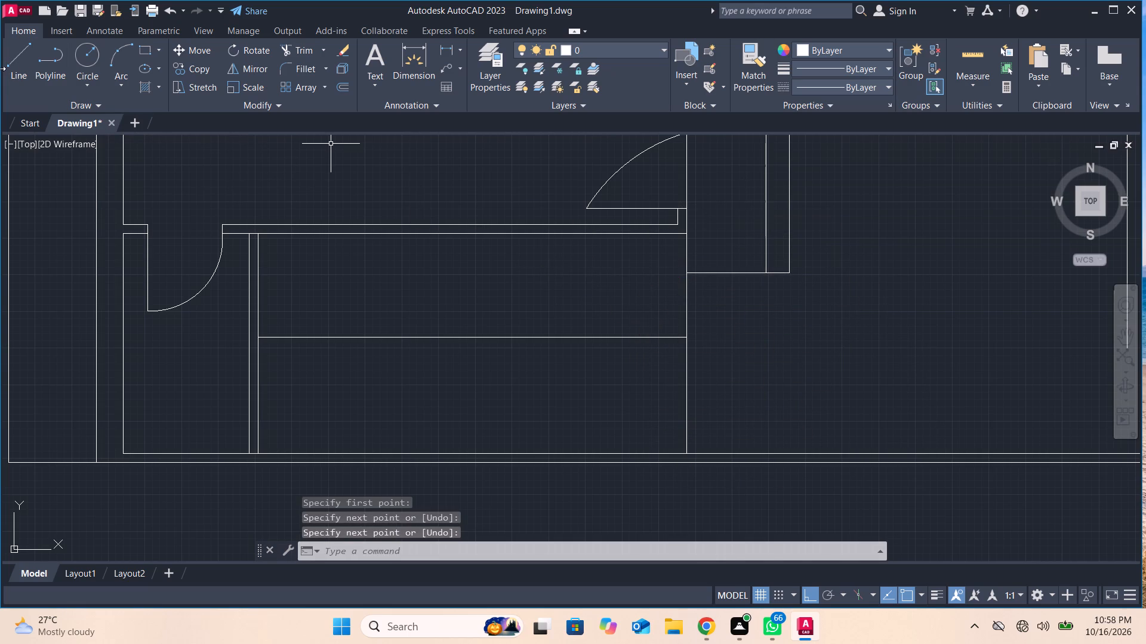
Draw three vertical tread lines about 6'-3" long and 11" apart, from a quarter along the stair area eastward, between wall faces.
{"action": "left_click", "coordinate": [21, 66]}
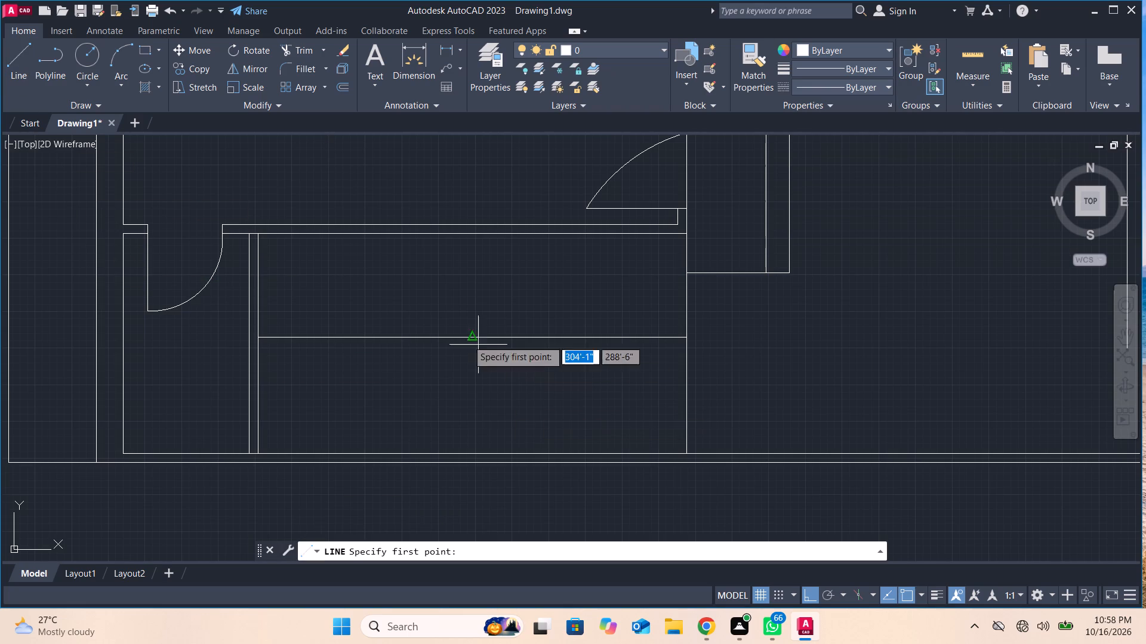
{"action": "left_click", "coordinate": [368, 235]}
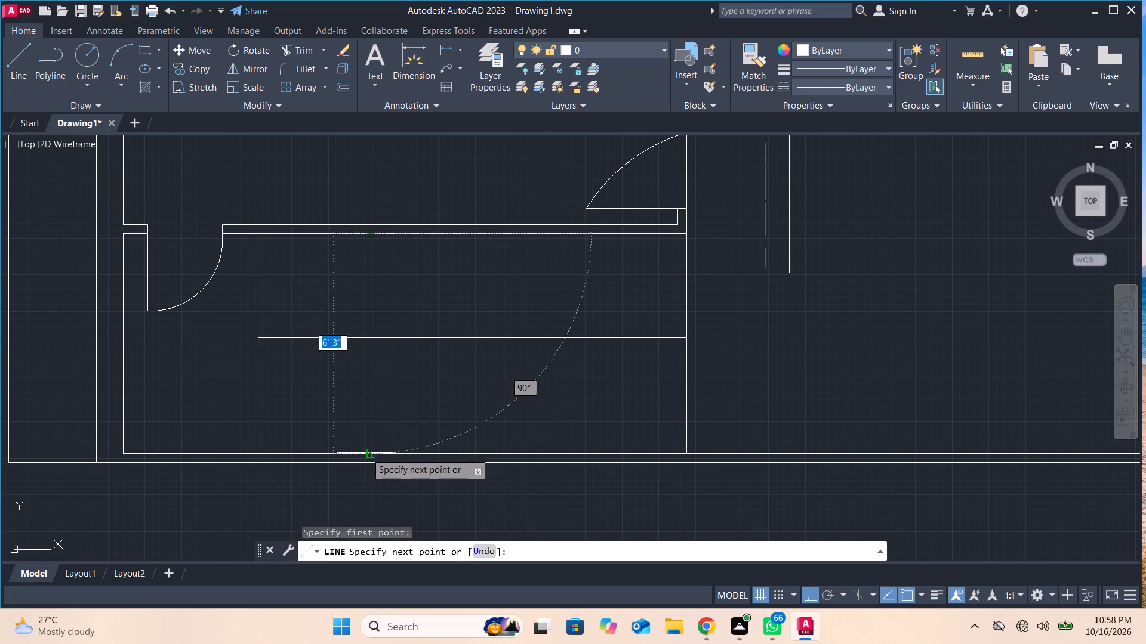
{"action": "left_click", "coordinate": [366, 456]}
{"action": "key", "text": "Return"}
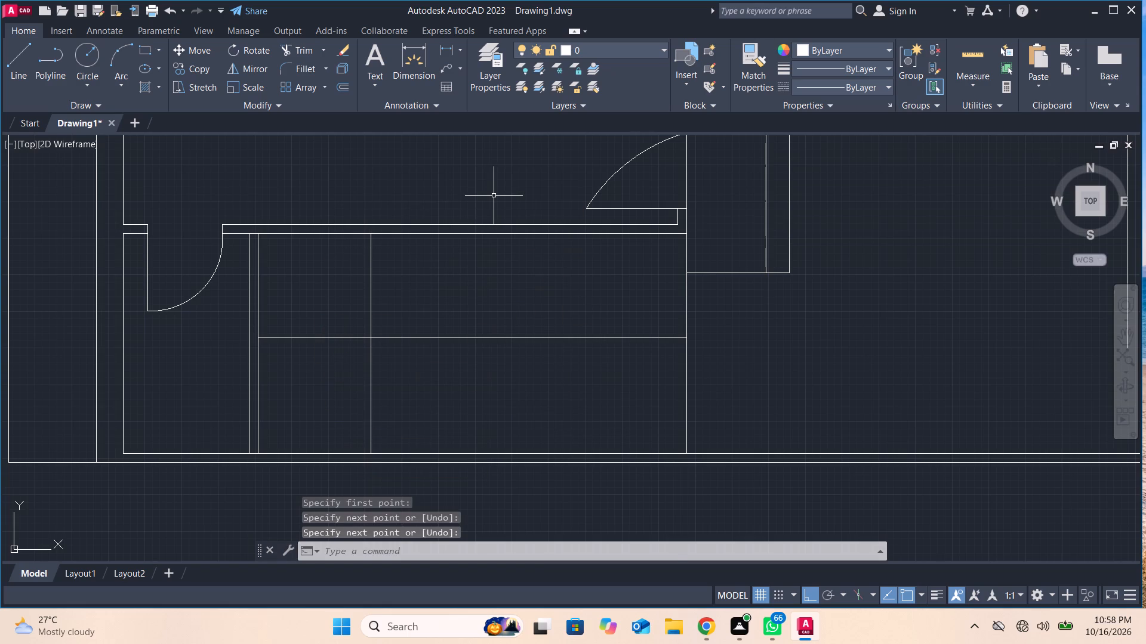
{"action": "left_click", "coordinate": [27, 59]}
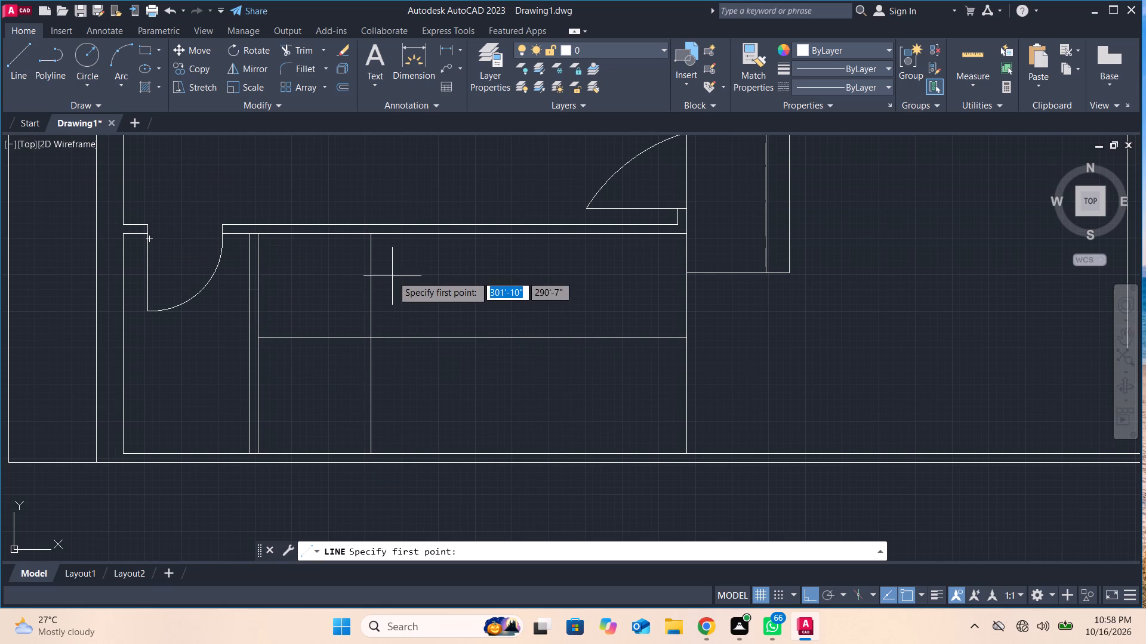
{"action": "left_click", "coordinate": [401, 234]}
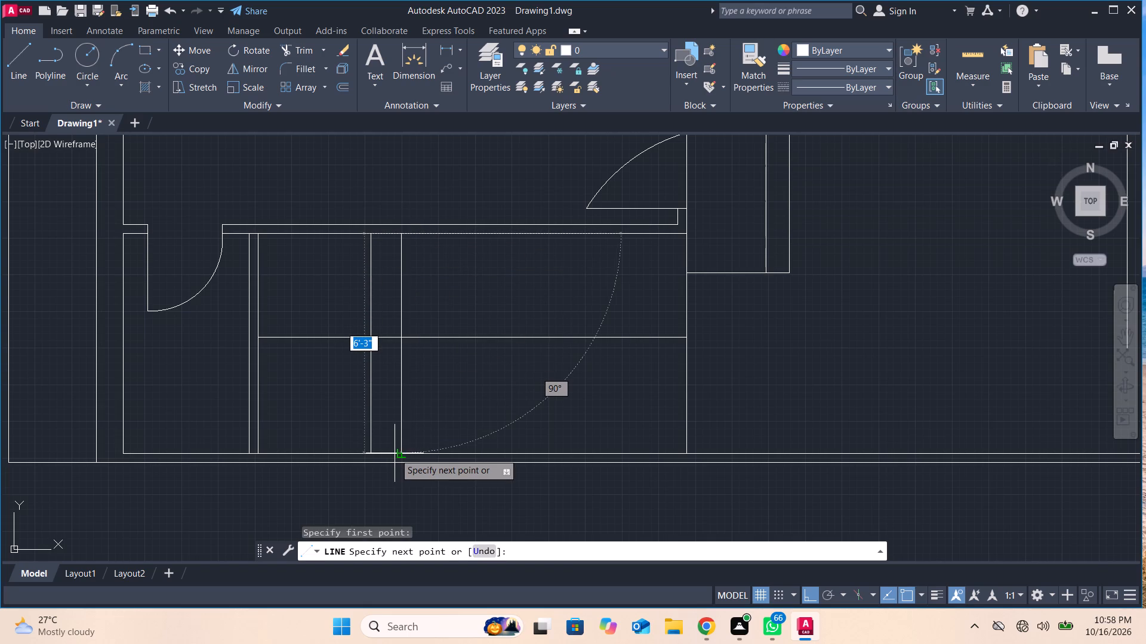
{"action": "left_click", "coordinate": [395, 454]}
{"action": "key", "text": "Return"}
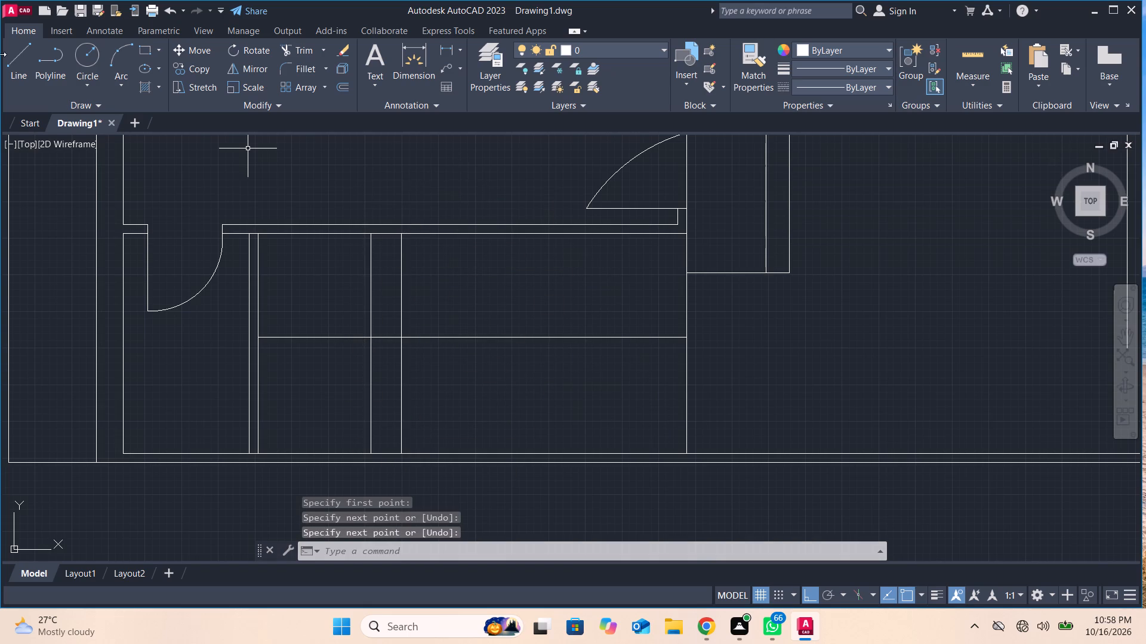
{"action": "left_click", "coordinate": [15, 56]}
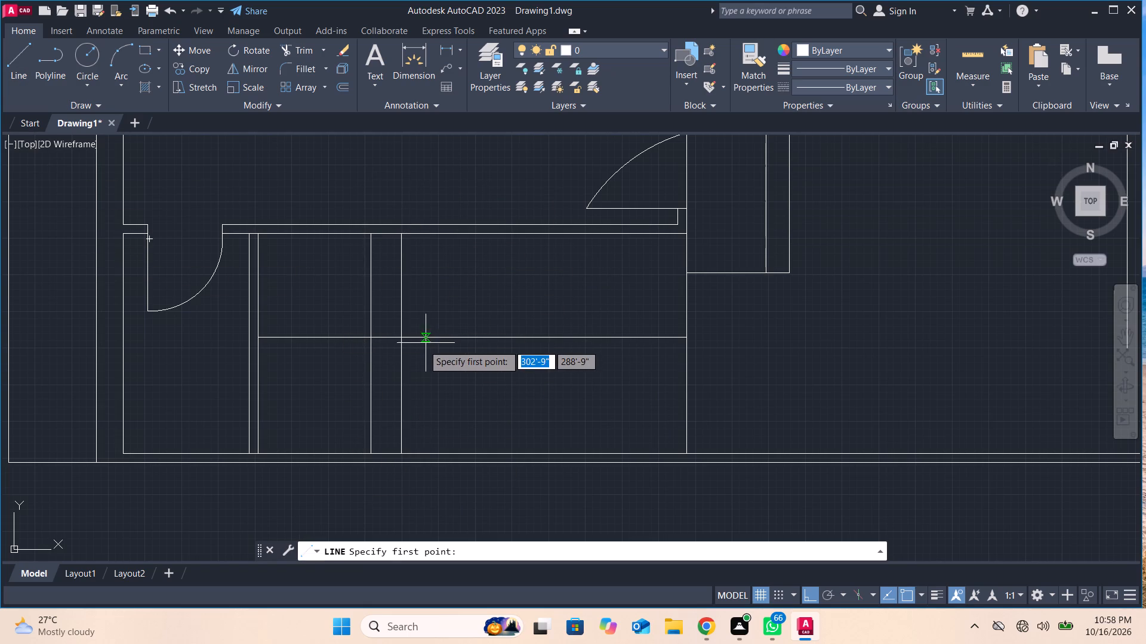
{"action": "left_click", "coordinate": [436, 234]}
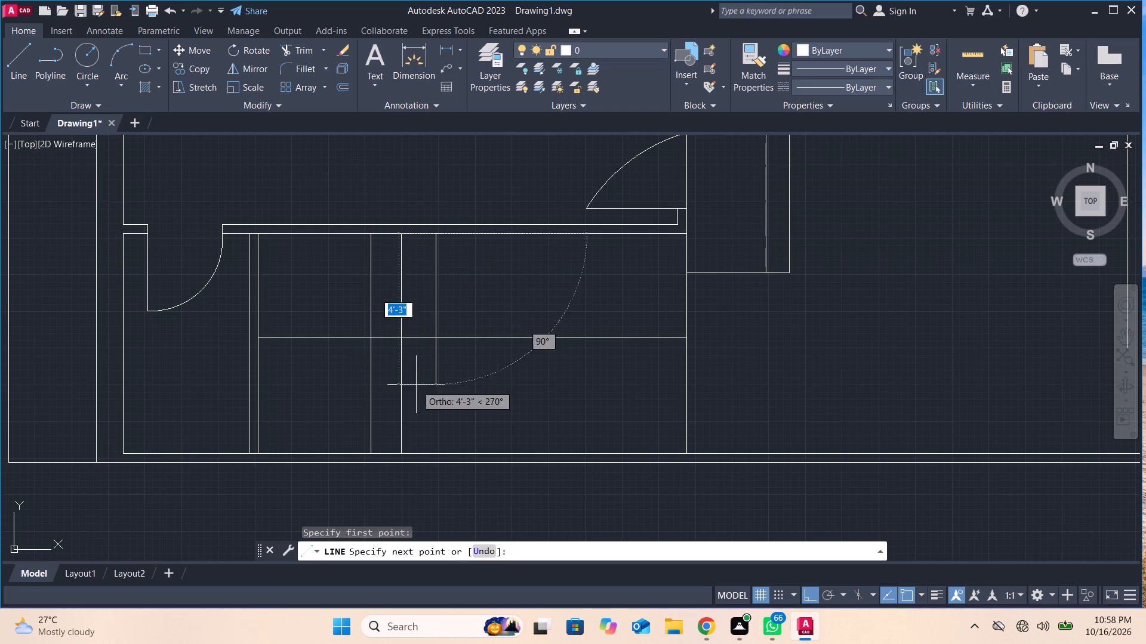
{"action": "left_click", "coordinate": [433, 452]}
{"action": "key", "text": "Return"}
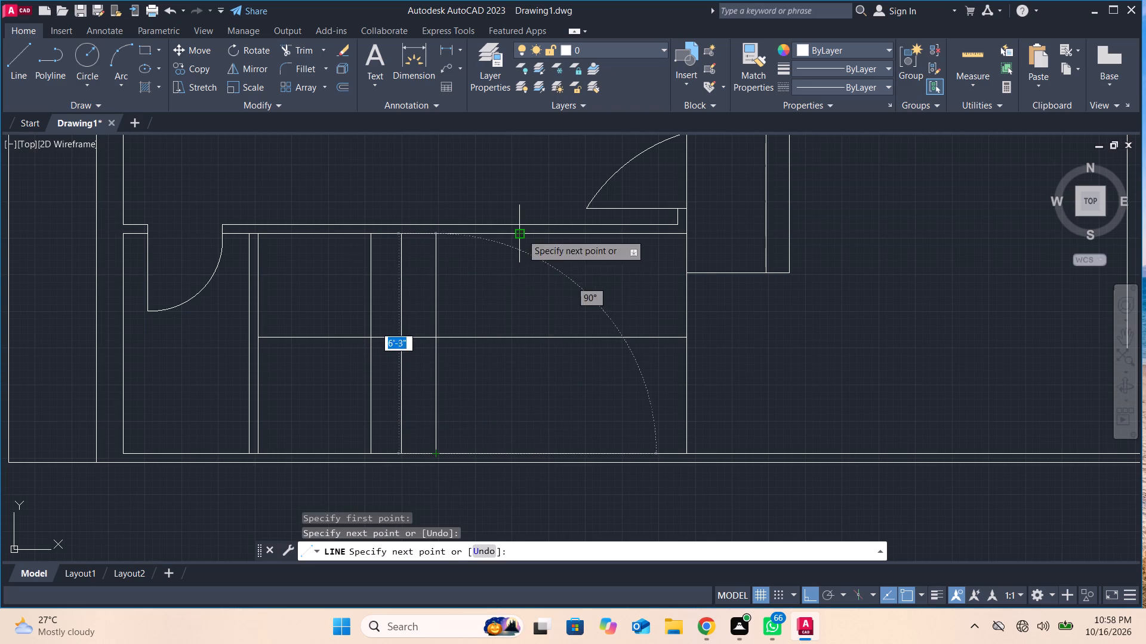
Add three more full-height vertical tread lines east of the first three, about 11" apart, ending on the south wall's inner line.
{"action": "left_click", "coordinate": [10, 53]}
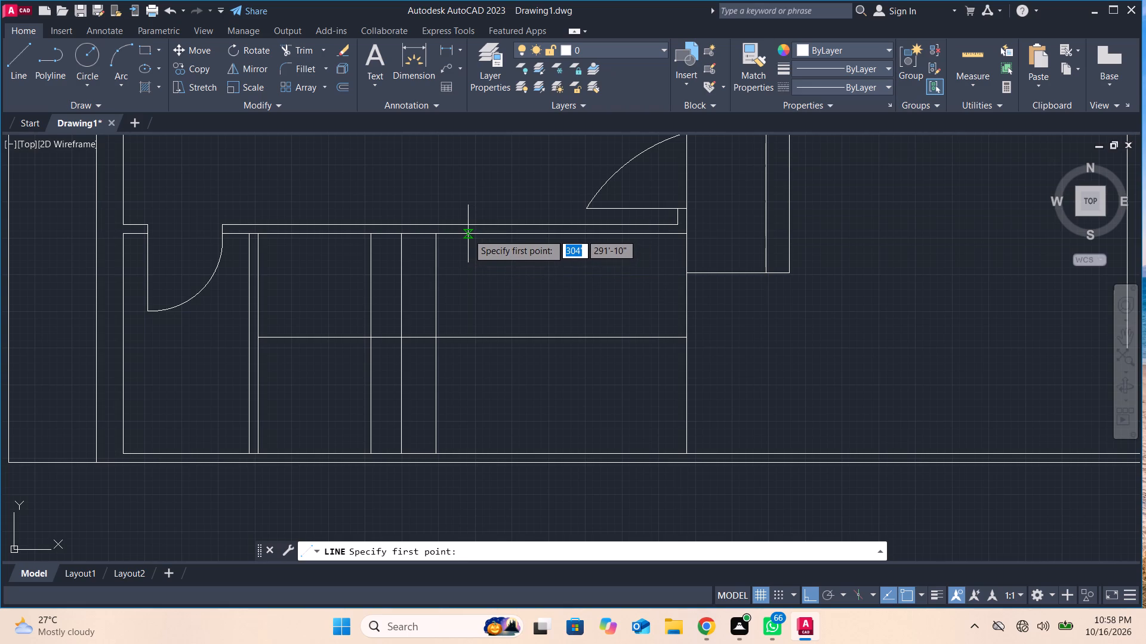
{"action": "left_click", "coordinate": [468, 234]}
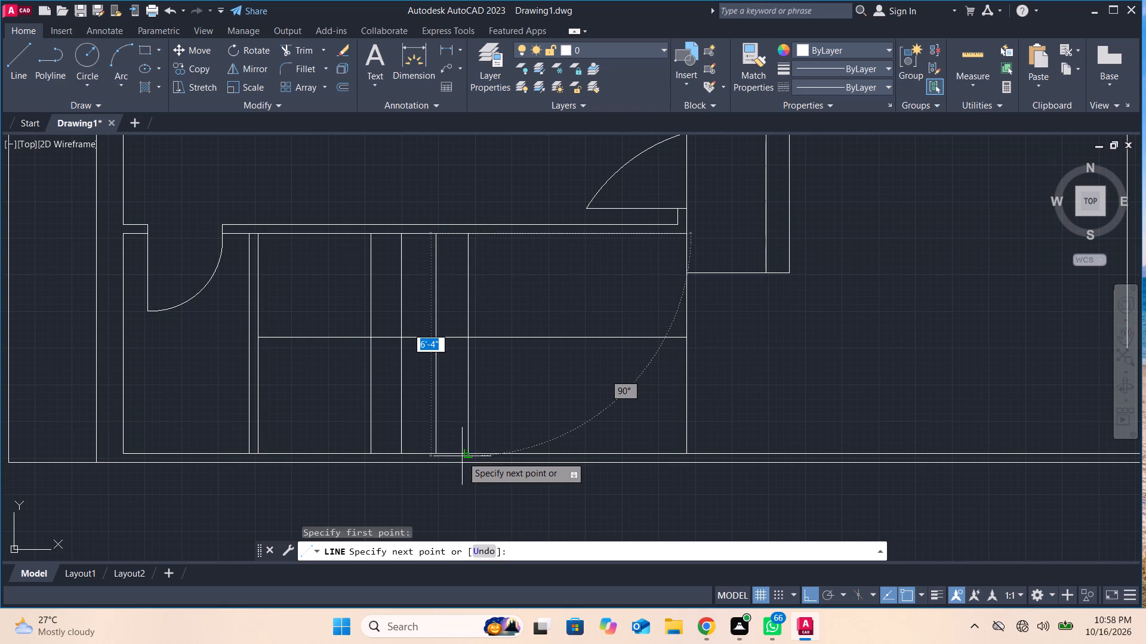
{"action": "left_click", "coordinate": [464, 453]}
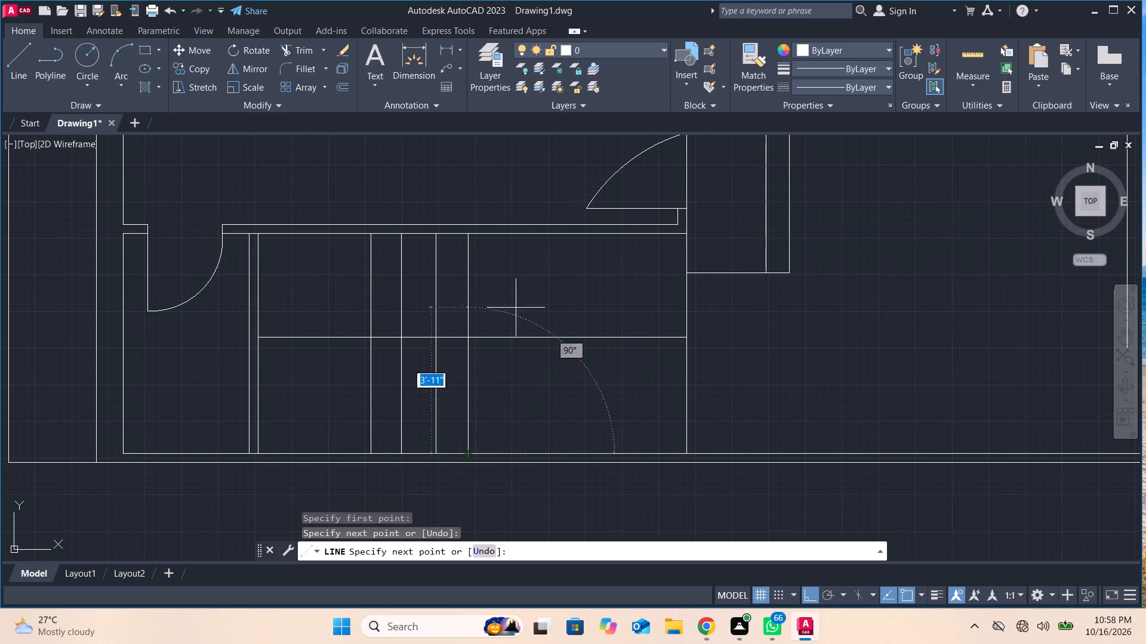
{"action": "key", "text": "Return"}
{"action": "left_click", "coordinate": [28, 58]}
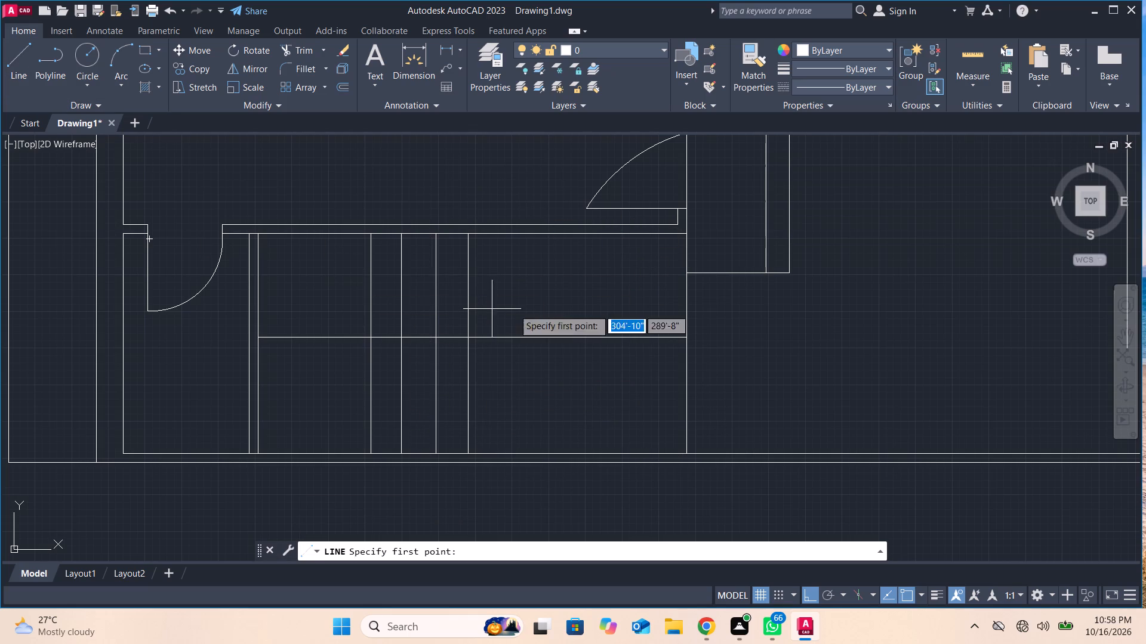
{"action": "left_click", "coordinate": [501, 234]}
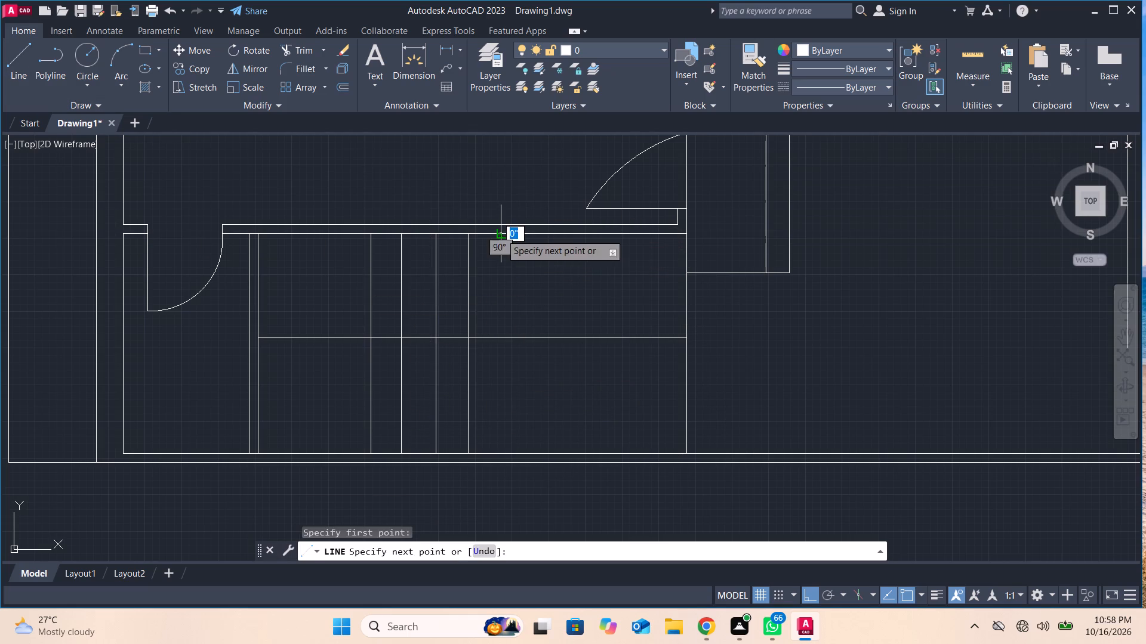
{"action": "left_click", "coordinate": [505, 454]}
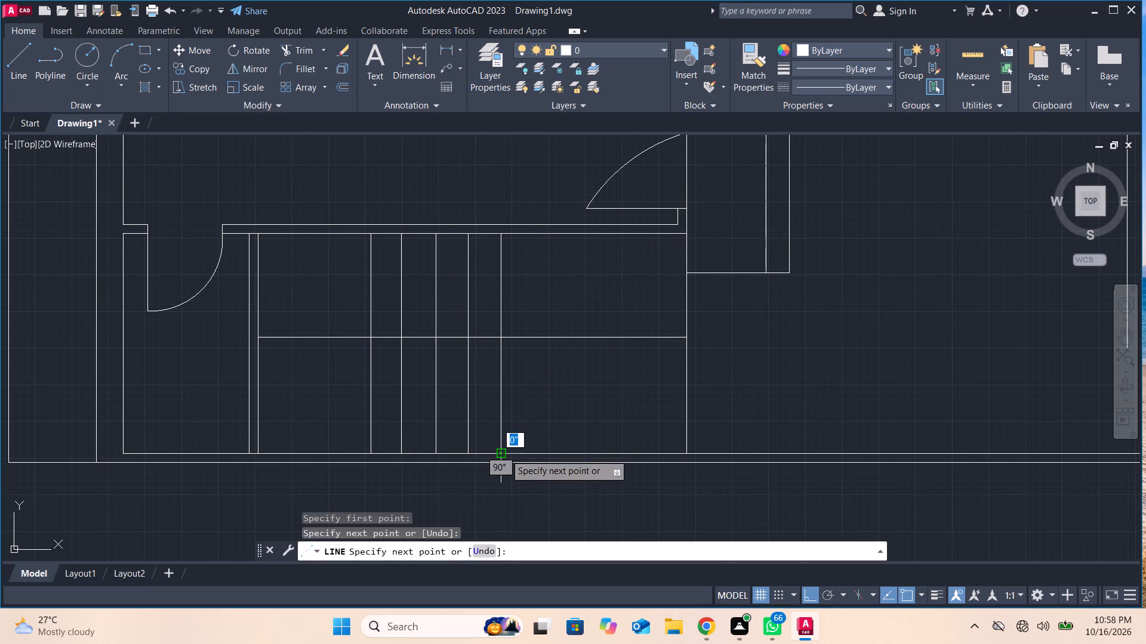
{"action": "key", "text": "Return"}
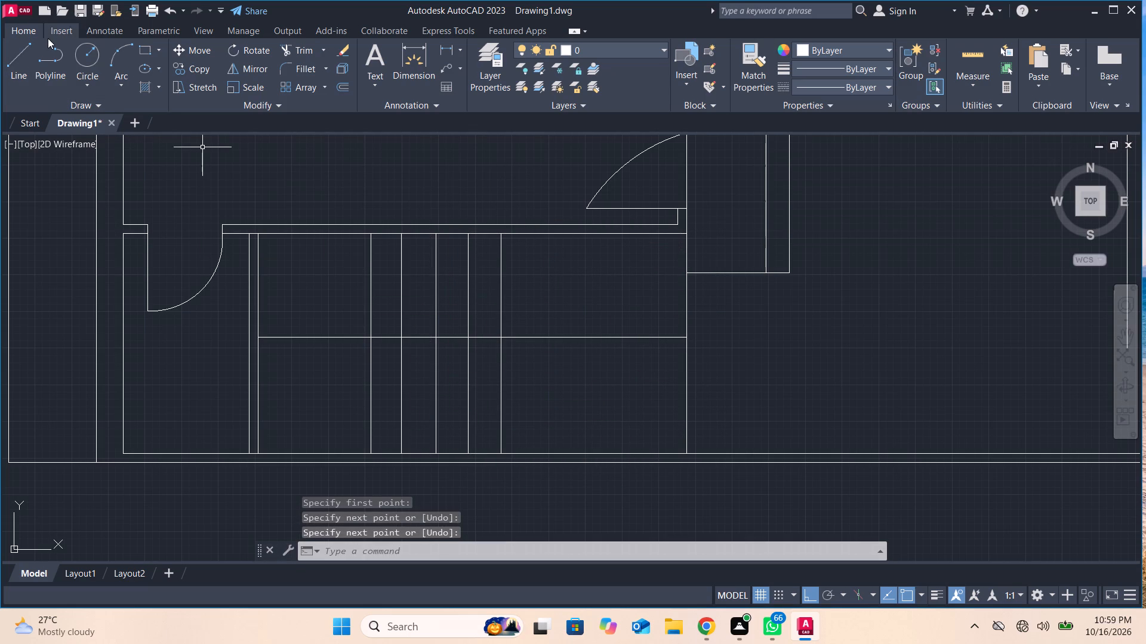
{"action": "left_click", "coordinate": [13, 49]}
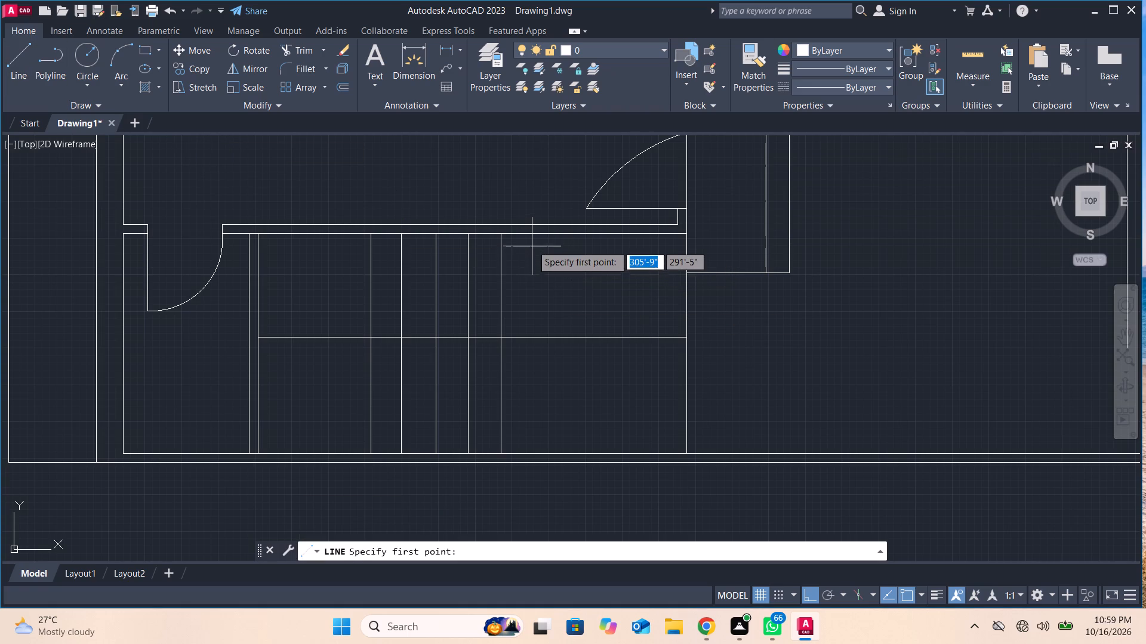
{"action": "left_click", "coordinate": [532, 234]}
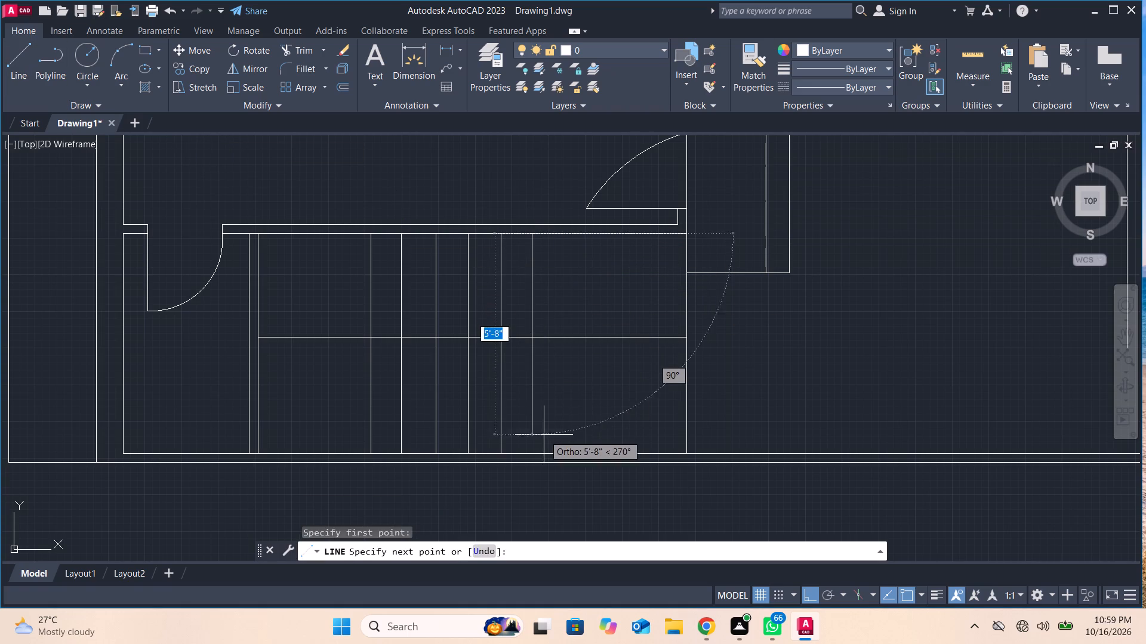
{"action": "left_click", "coordinate": [537, 455]}
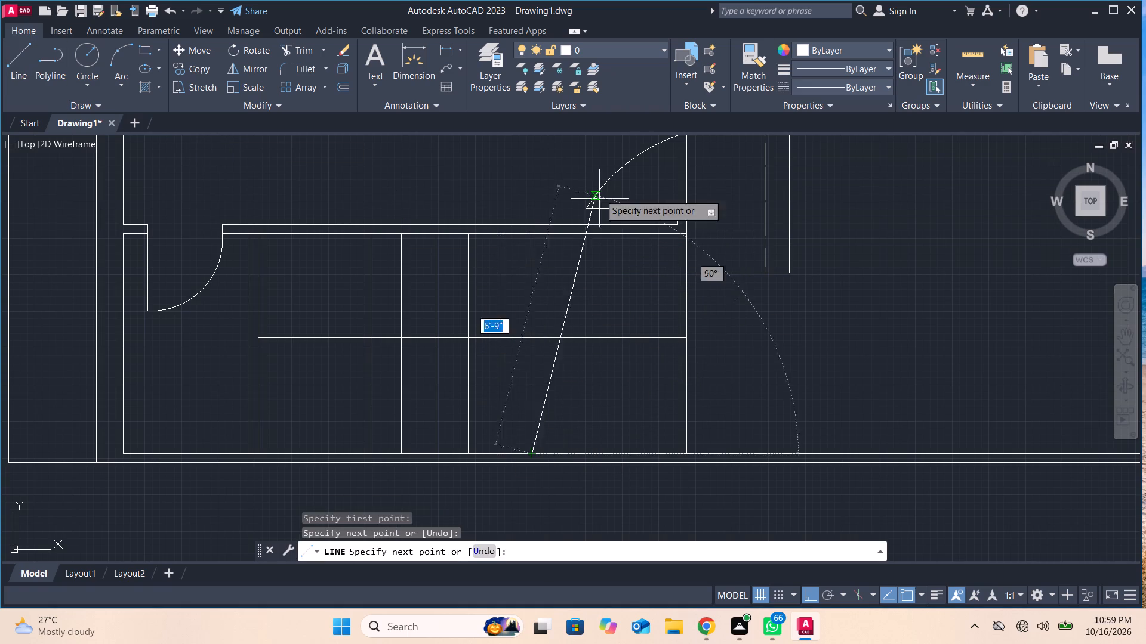
{"action": "key", "text": "Return"}
Add another three full-height vertical tread lines, about 12" apart, continuing east toward the stair area's east boundary.
{"action": "left_click", "coordinate": [19, 60]}
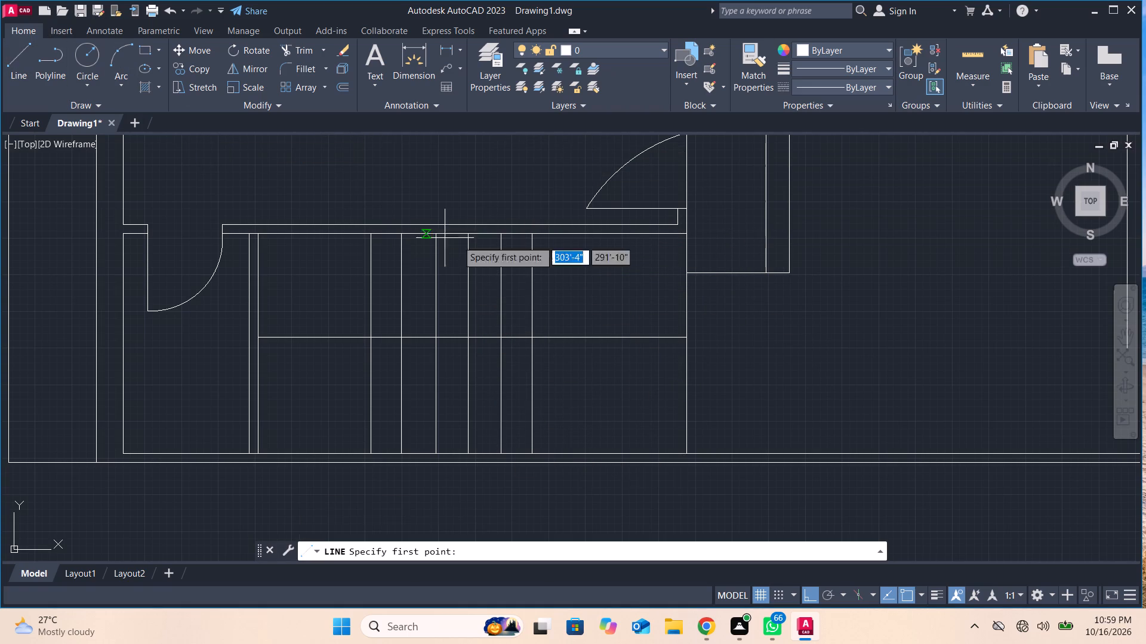
{"action": "left_click", "coordinate": [568, 234]}
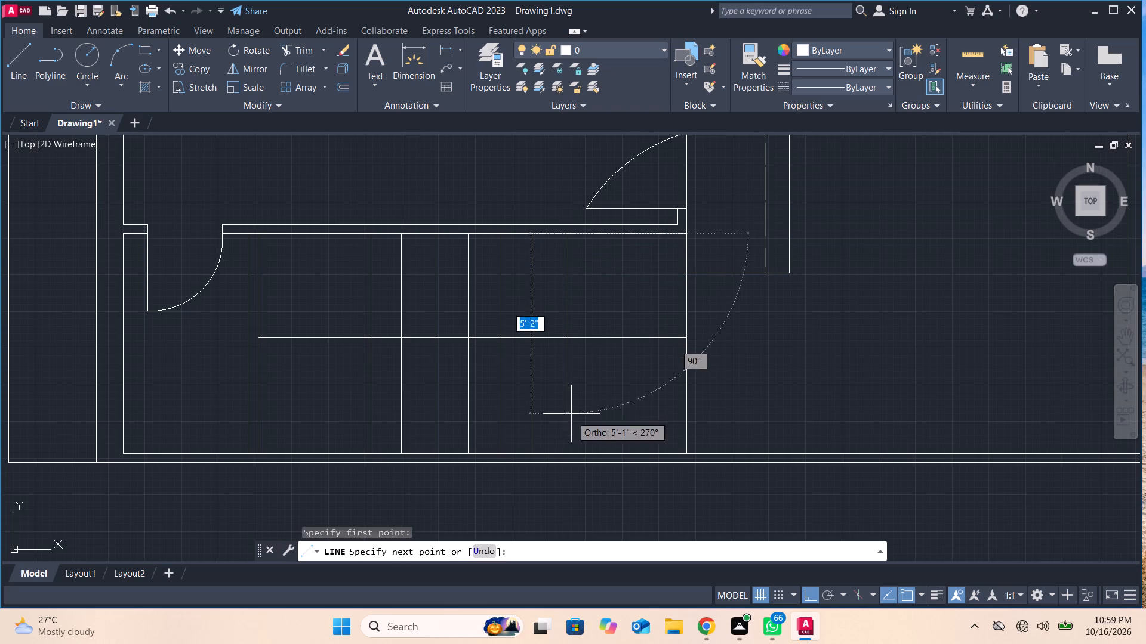
{"action": "left_click", "coordinate": [566, 457]}
{"action": "key", "text": "Return"}
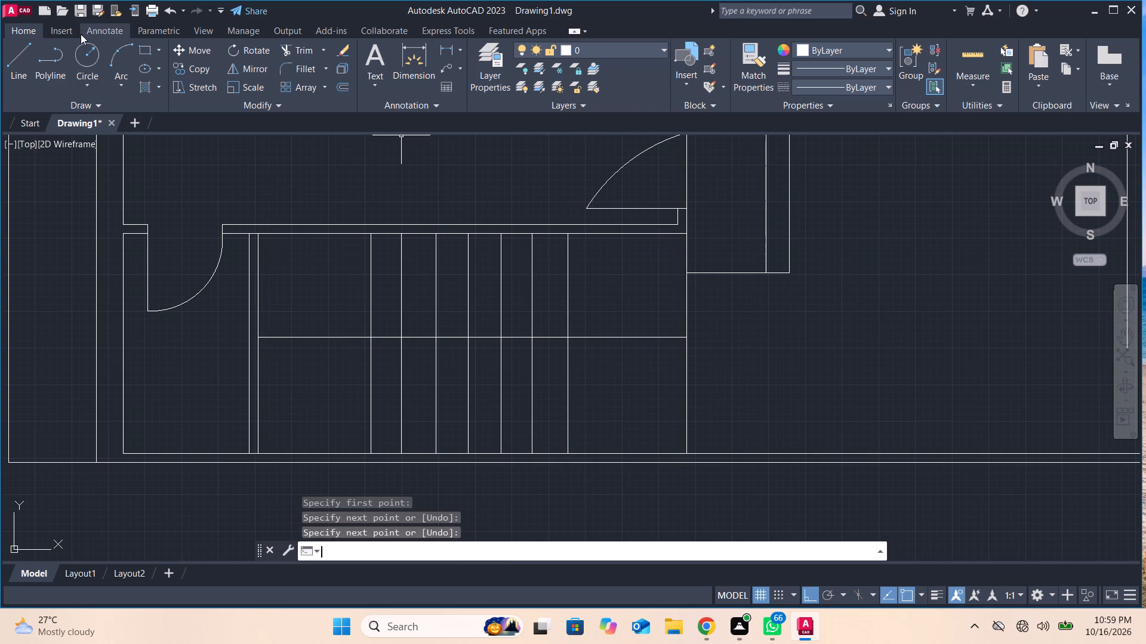
{"action": "left_click", "coordinate": [21, 67]}
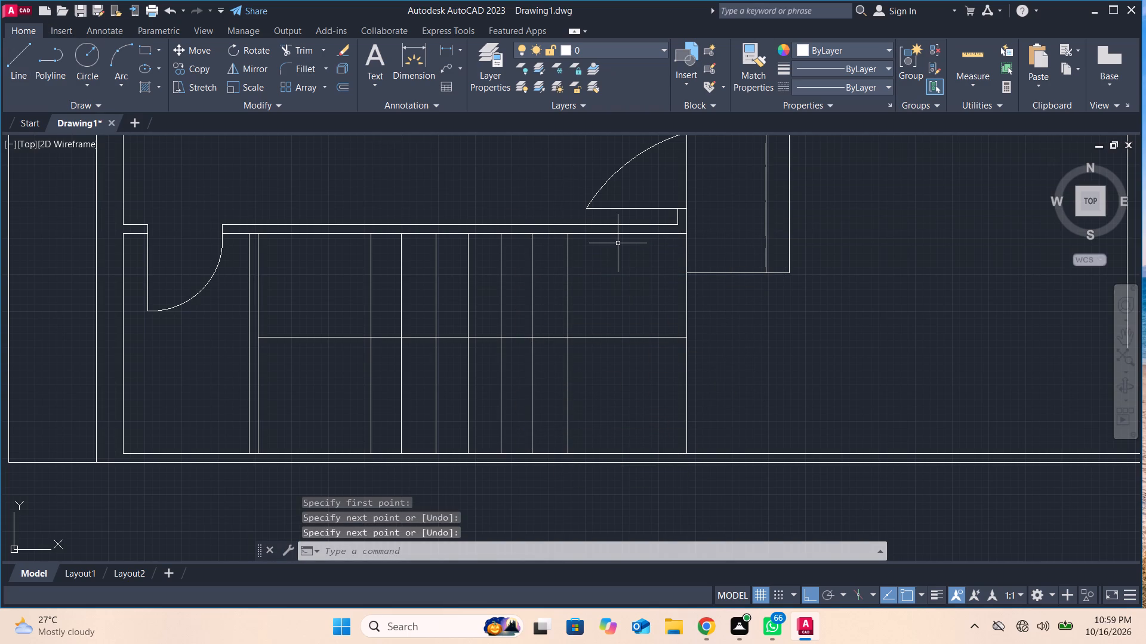
{"action": "left_click", "coordinate": [10, 60]}
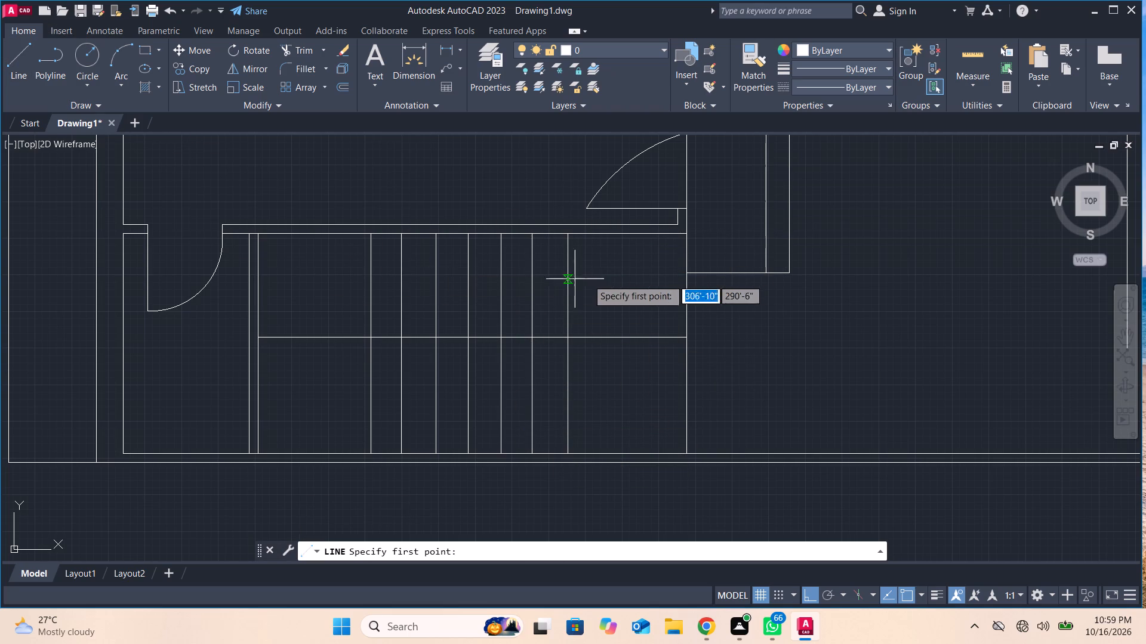
{"action": "left_click", "coordinate": [605, 237]}
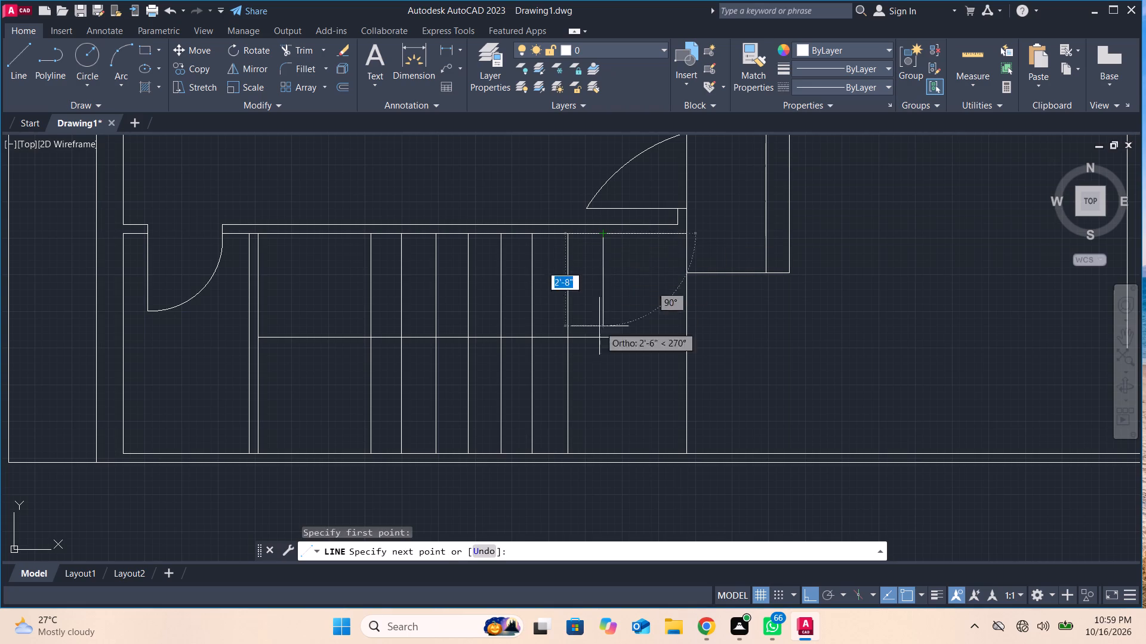
{"action": "left_click", "coordinate": [605, 455]}
{"action": "key", "text": "Return"}
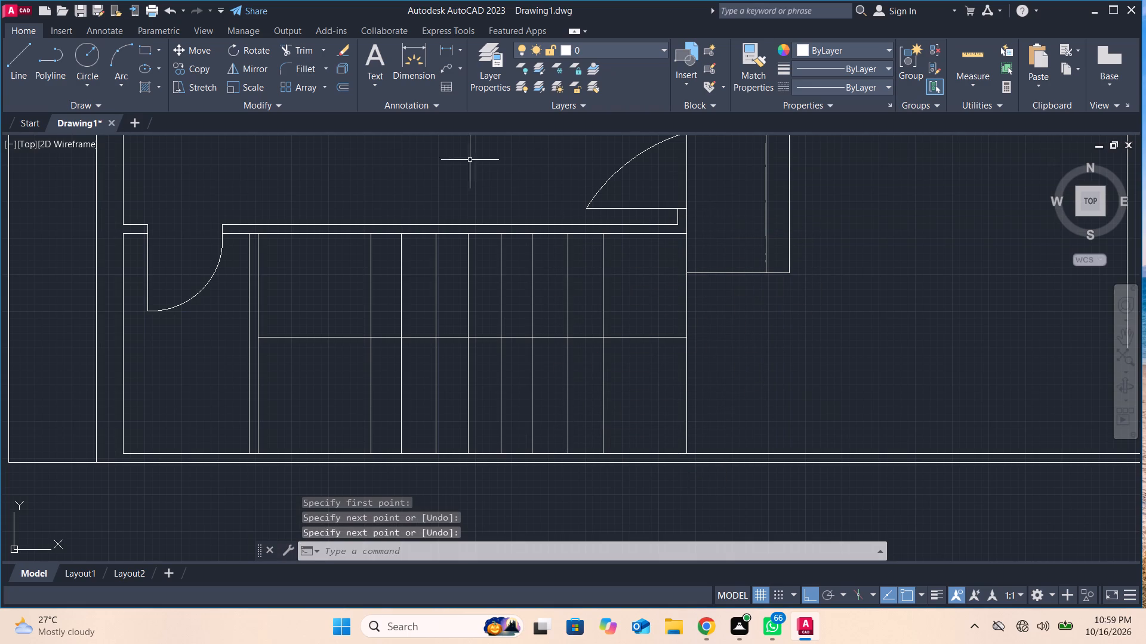
{"action": "left_click", "coordinate": [7, 52]}
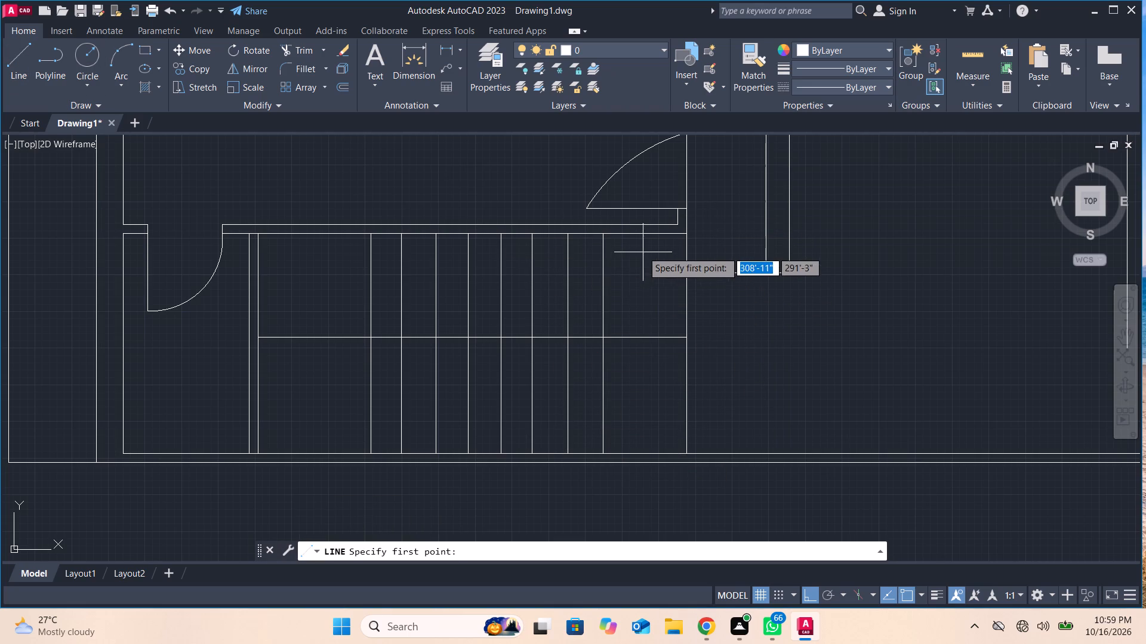
{"action": "left_click", "coordinate": [637, 234]}
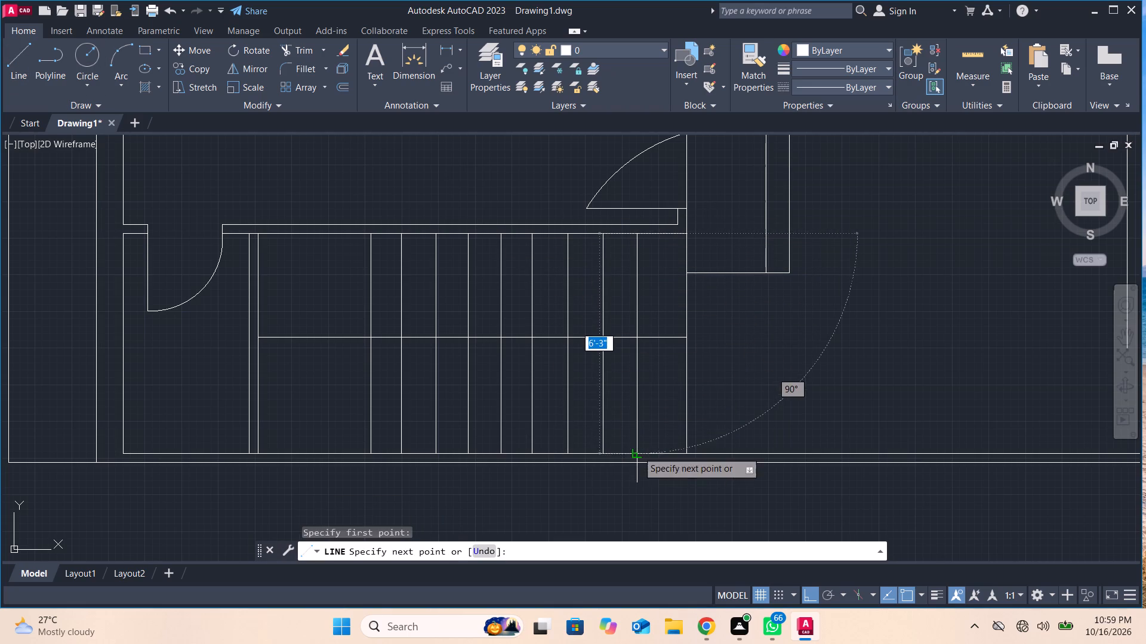
{"action": "left_click", "coordinate": [637, 451]}
{"action": "key", "text": "Return"}
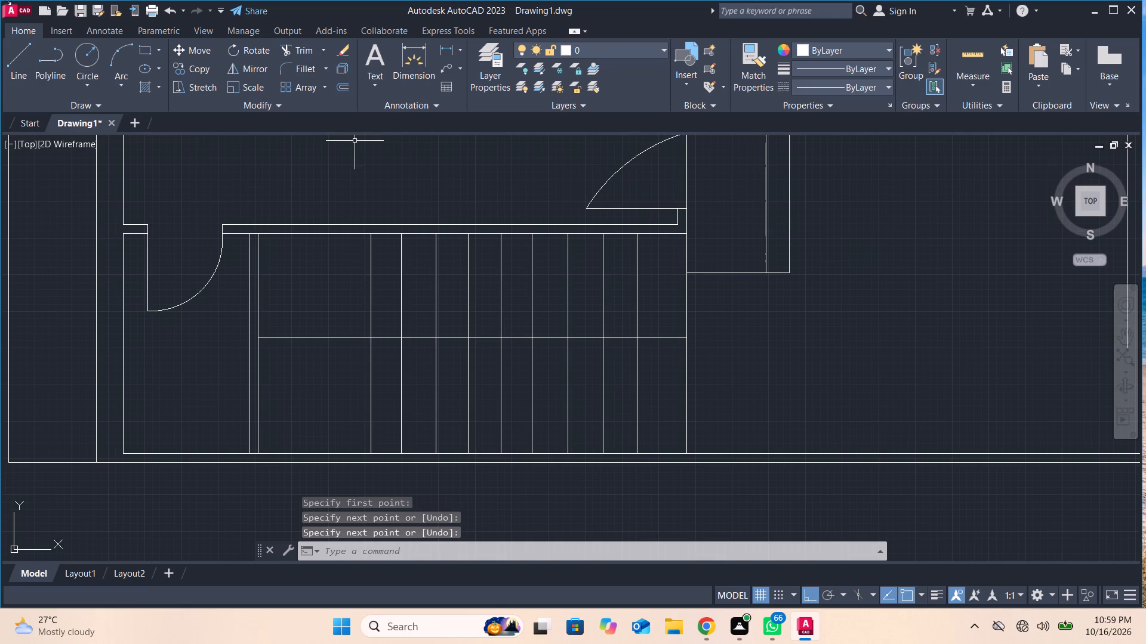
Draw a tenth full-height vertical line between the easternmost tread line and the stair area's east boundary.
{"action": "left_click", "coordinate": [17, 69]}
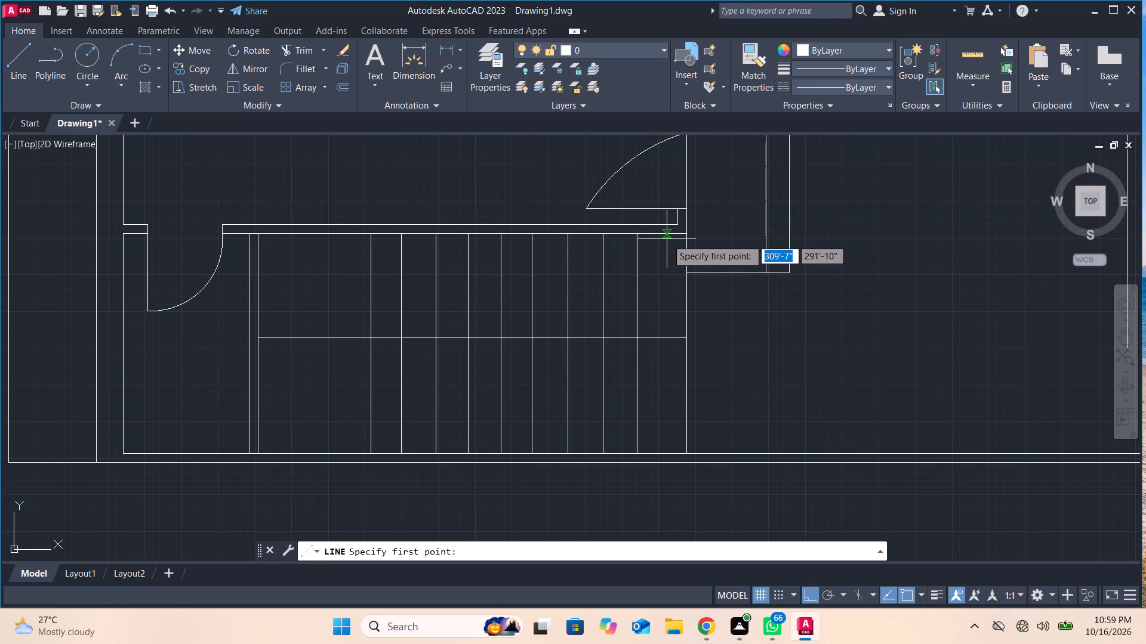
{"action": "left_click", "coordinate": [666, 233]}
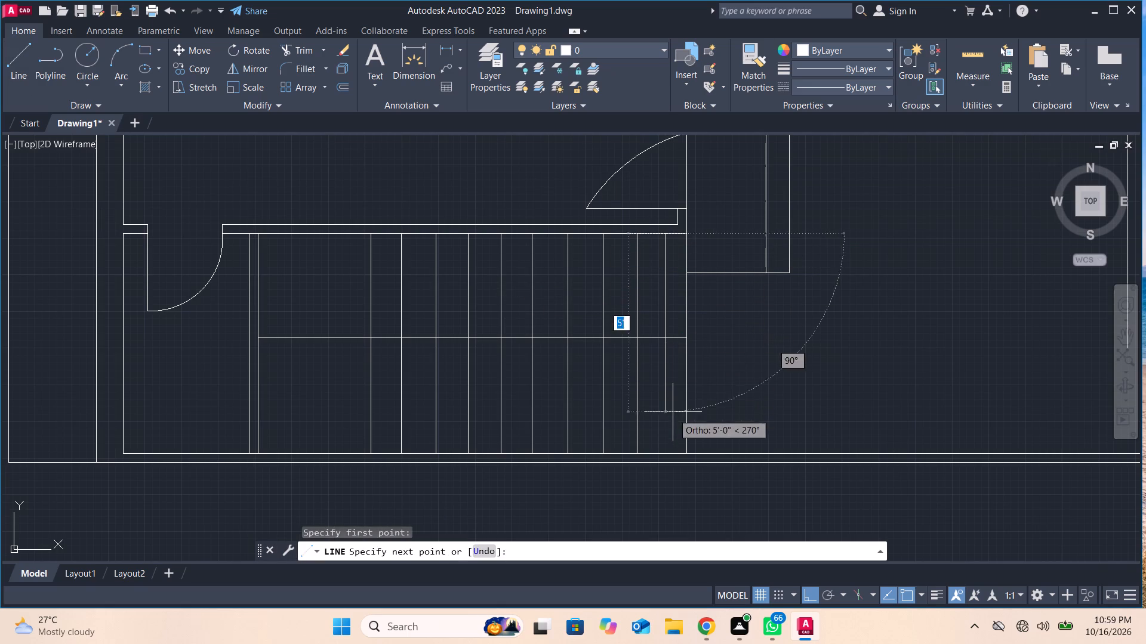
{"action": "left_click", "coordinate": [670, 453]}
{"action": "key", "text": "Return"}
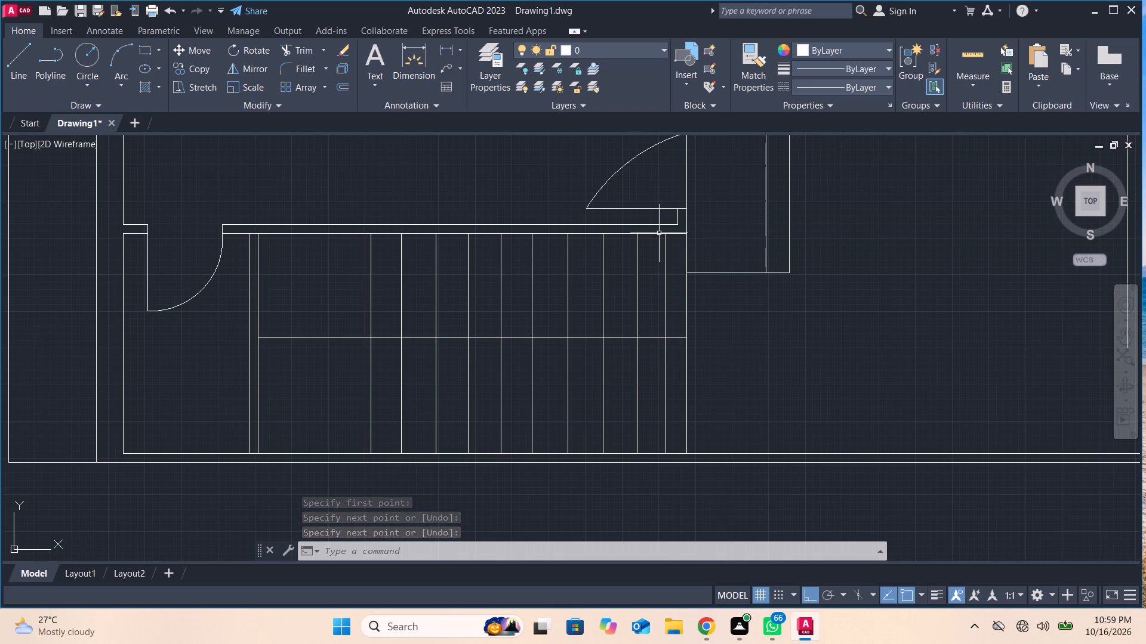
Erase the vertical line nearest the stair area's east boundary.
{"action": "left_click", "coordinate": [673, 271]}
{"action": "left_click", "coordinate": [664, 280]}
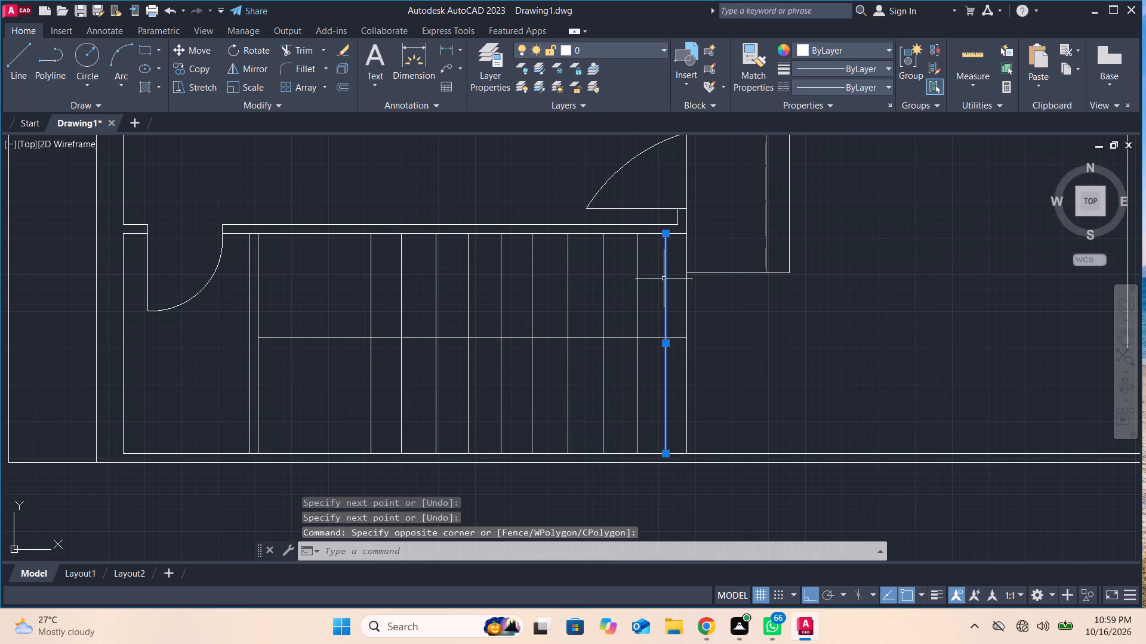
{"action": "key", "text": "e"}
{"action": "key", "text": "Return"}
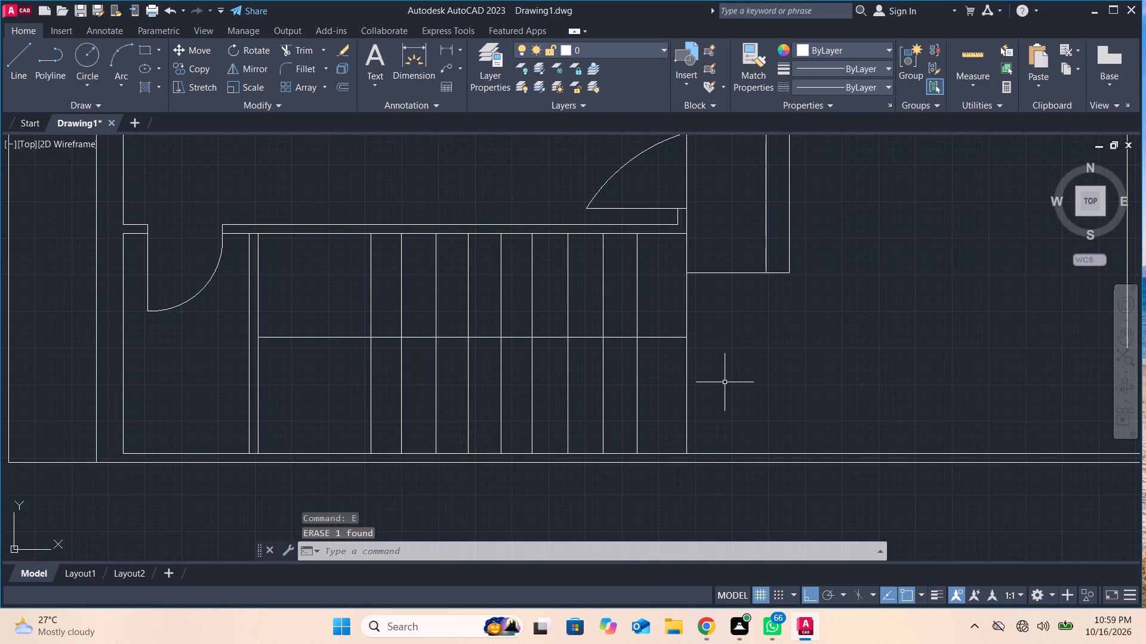
Draw the stair direction path from the easternmost tread line: west through the south flight, about 3' north, and east through the north flight to the second-easternmost tread line.
{"action": "left_click", "coordinate": [29, 64]}
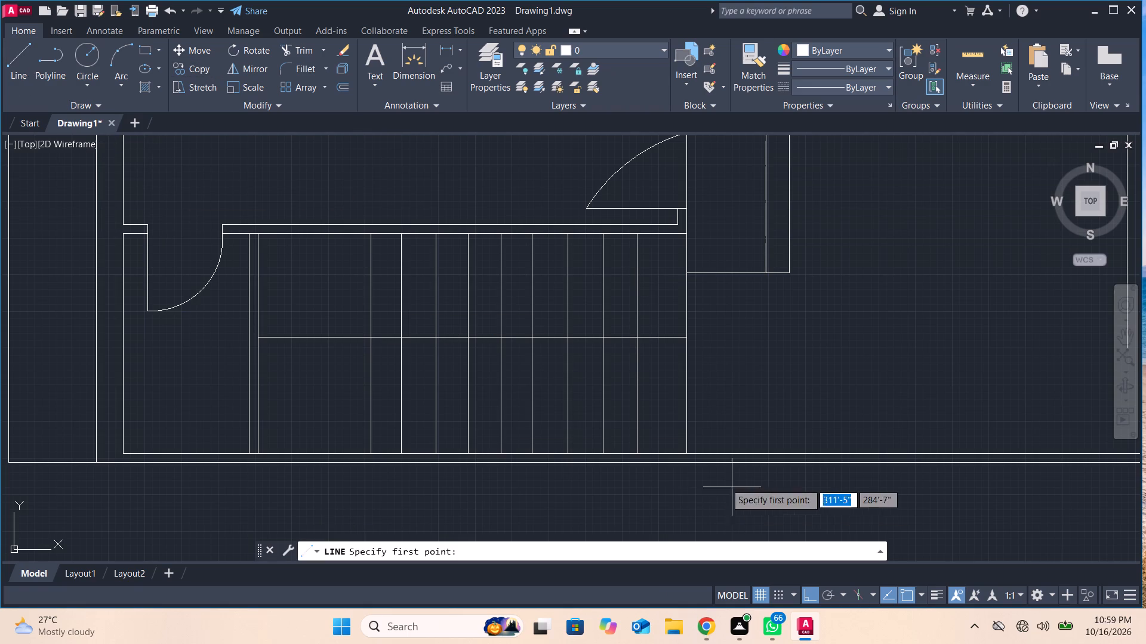
{"action": "left_click", "coordinate": [637, 394]}
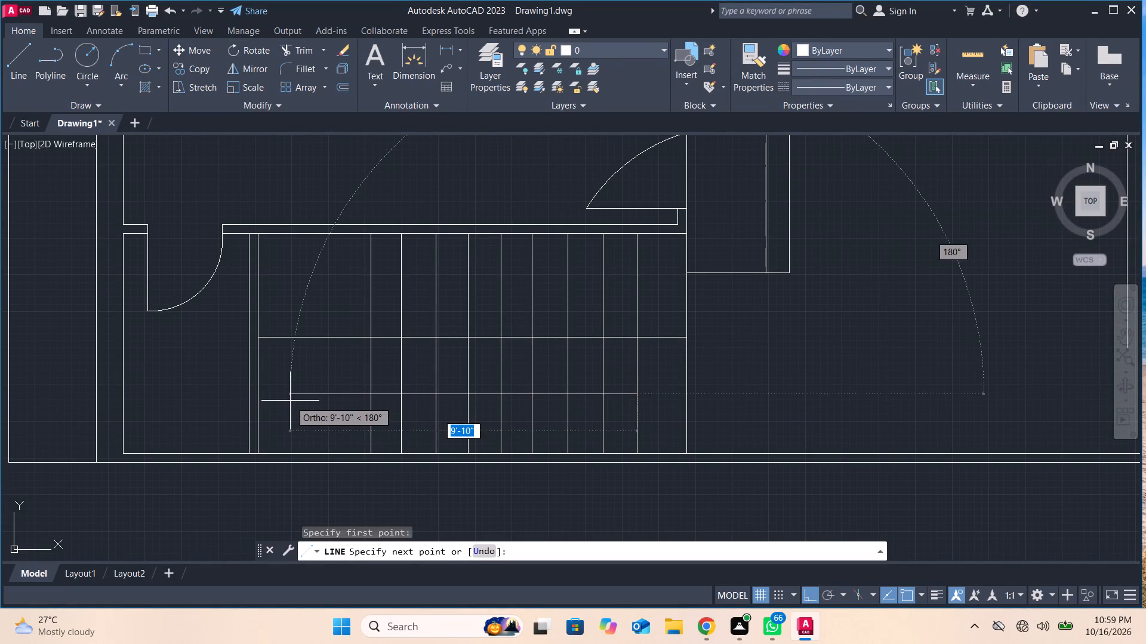
{"action": "left_click", "coordinate": [301, 394]}
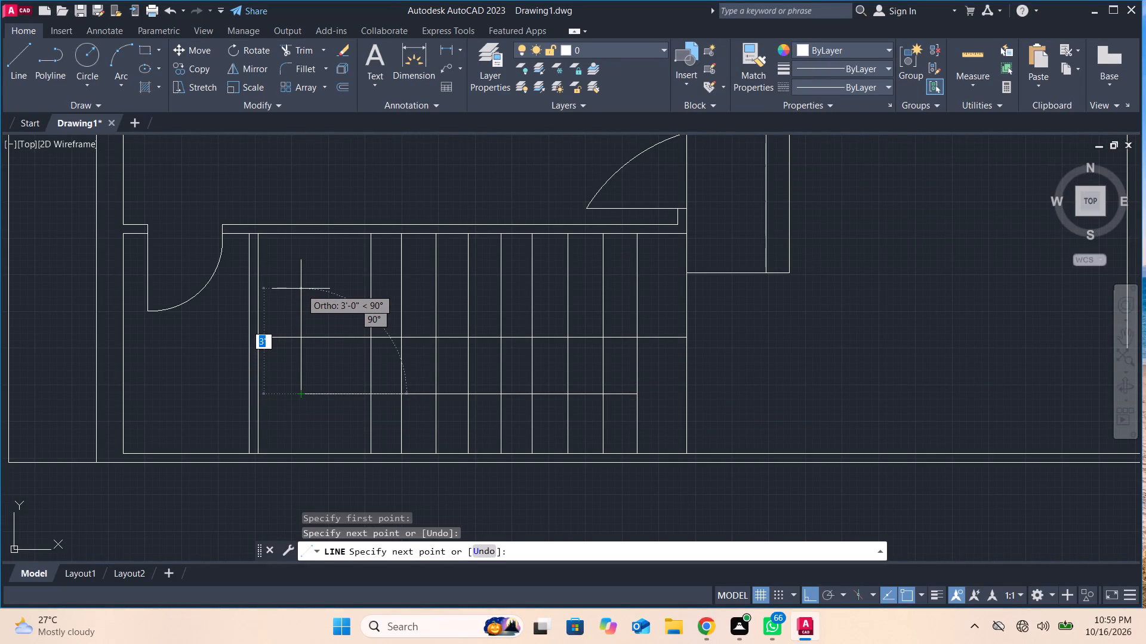
{"action": "left_click", "coordinate": [301, 289]}
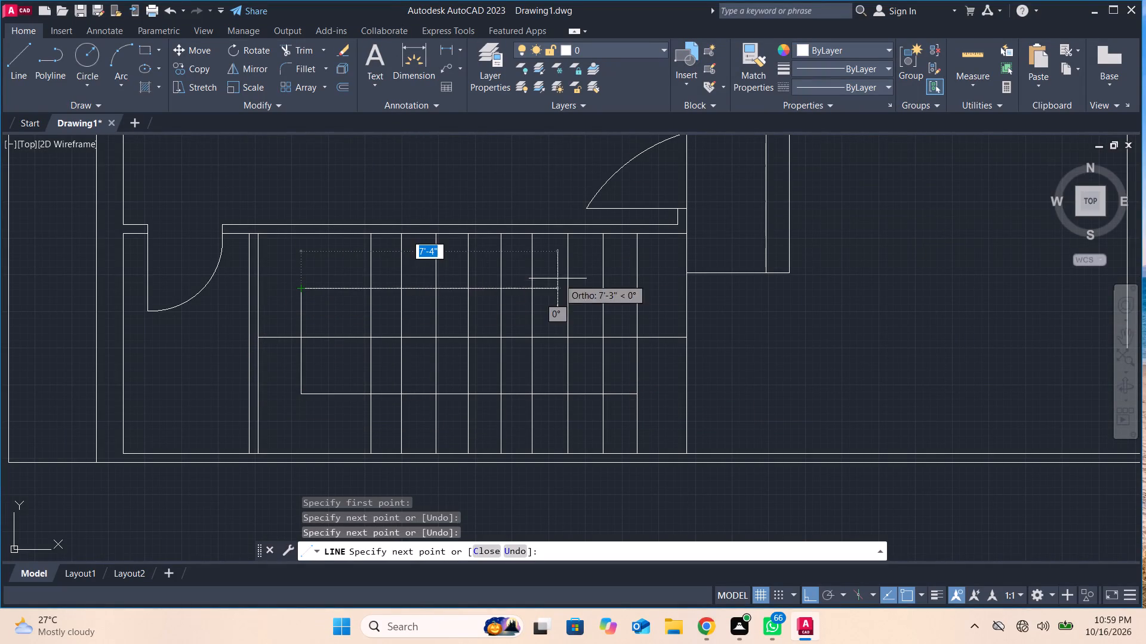
{"action": "left_click", "coordinate": [605, 286]}
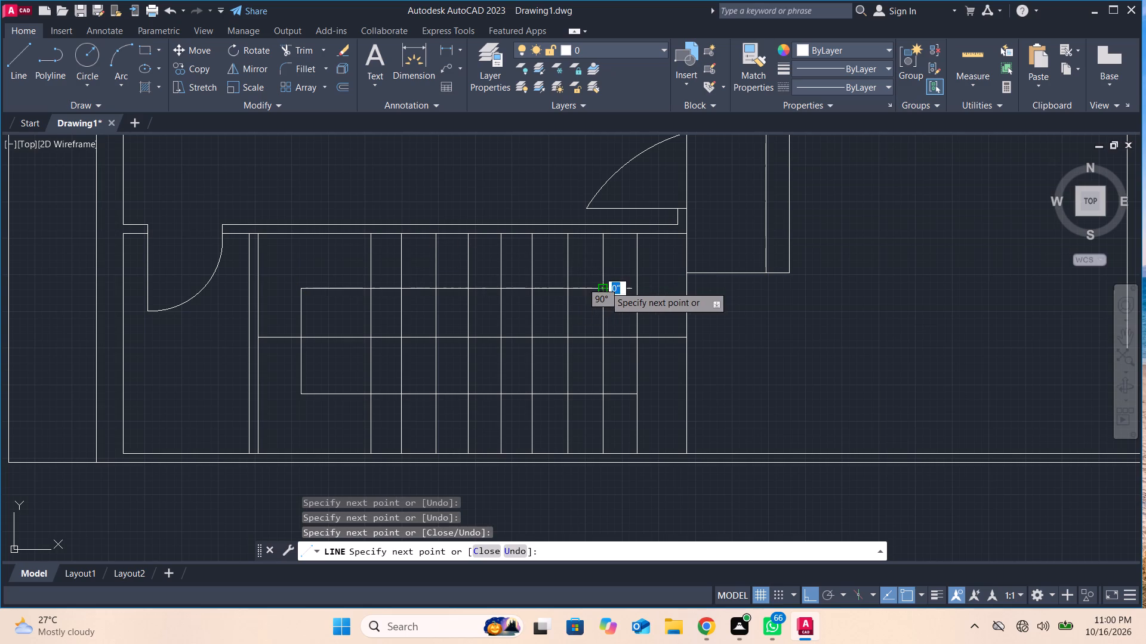
{"action": "key", "text": "Return"}
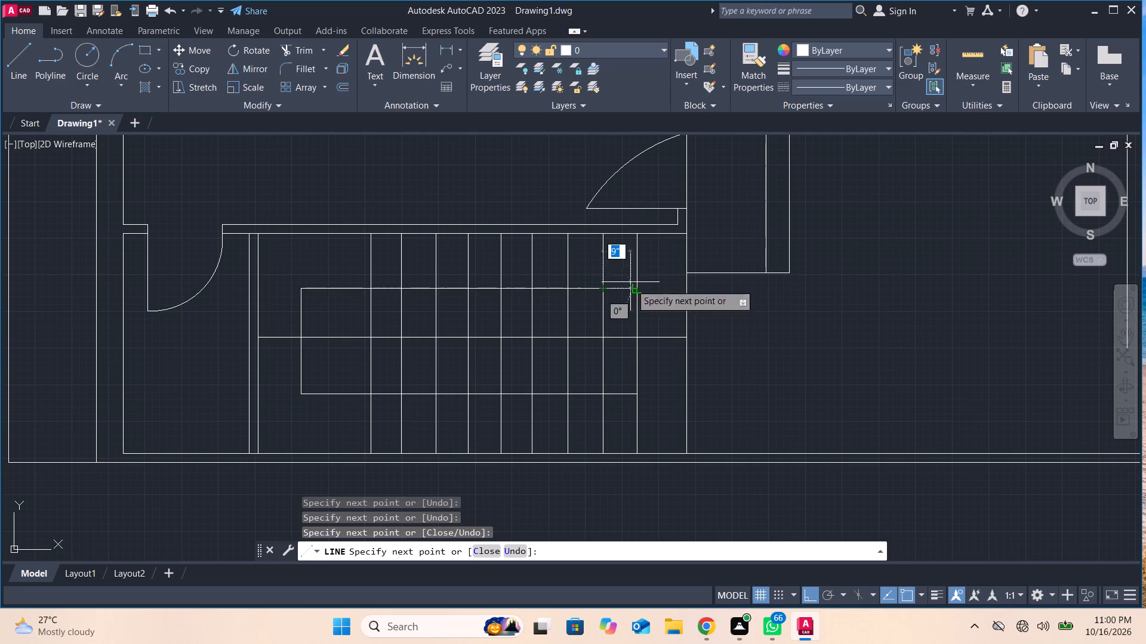
With Ortho off, add an east-pointing arrowhead of two slanted lines at the north flight end of the direction path, the upper one about 1'-3" long.
{"action": "left_click", "coordinate": [30, 67]}
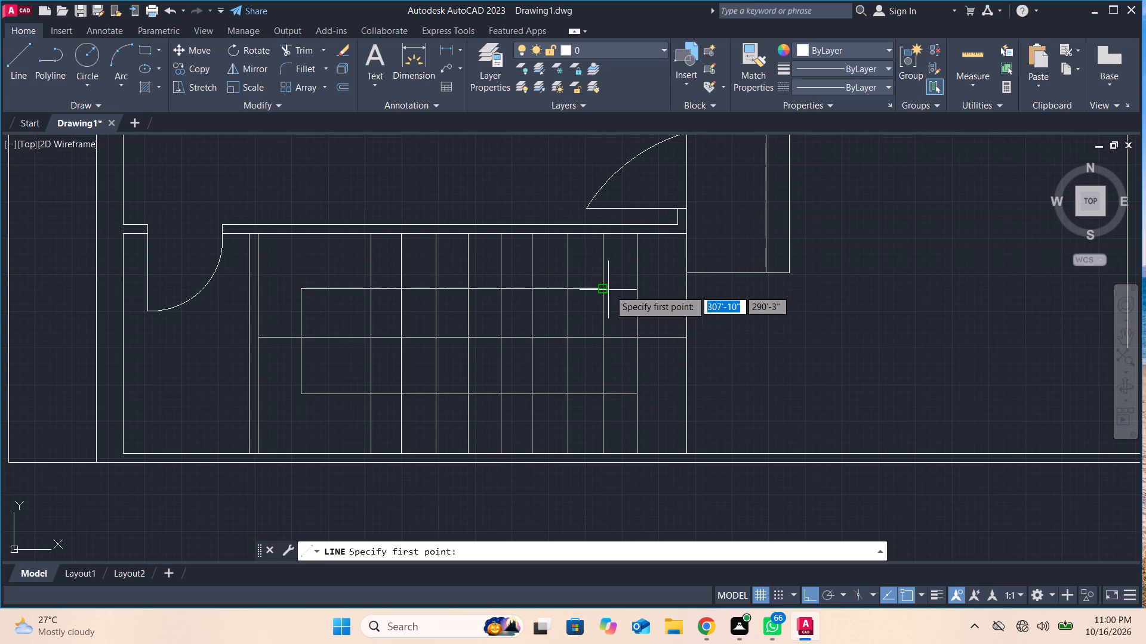
{"action": "left_click", "coordinate": [629, 290]}
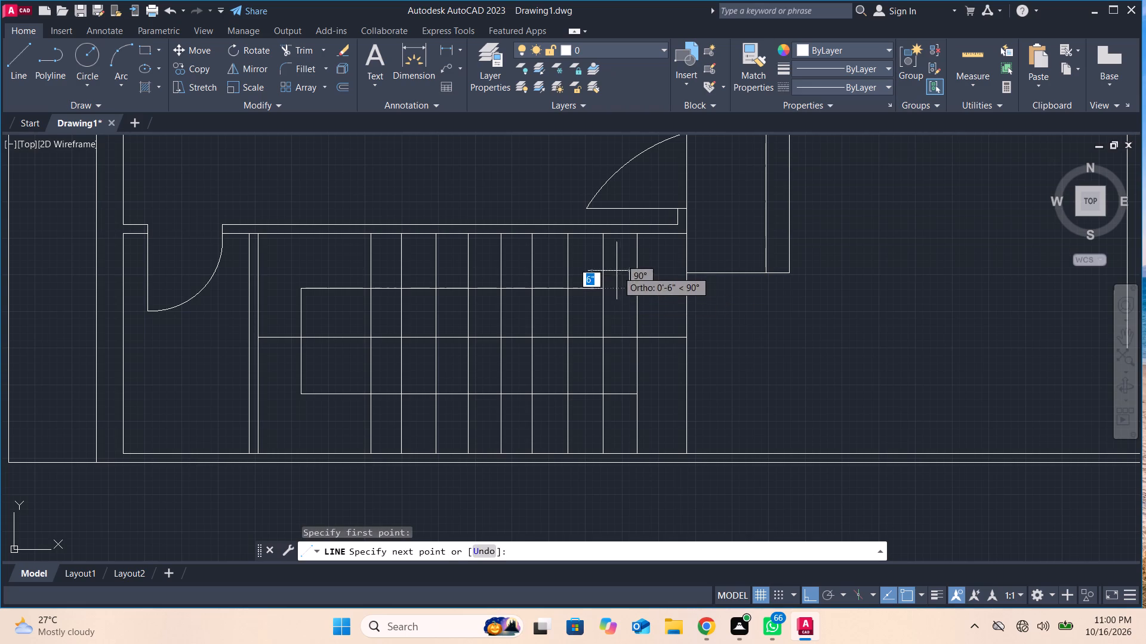
{"action": "left_click", "coordinate": [811, 580]}
{"action": "left_click", "coordinate": [812, 599]}
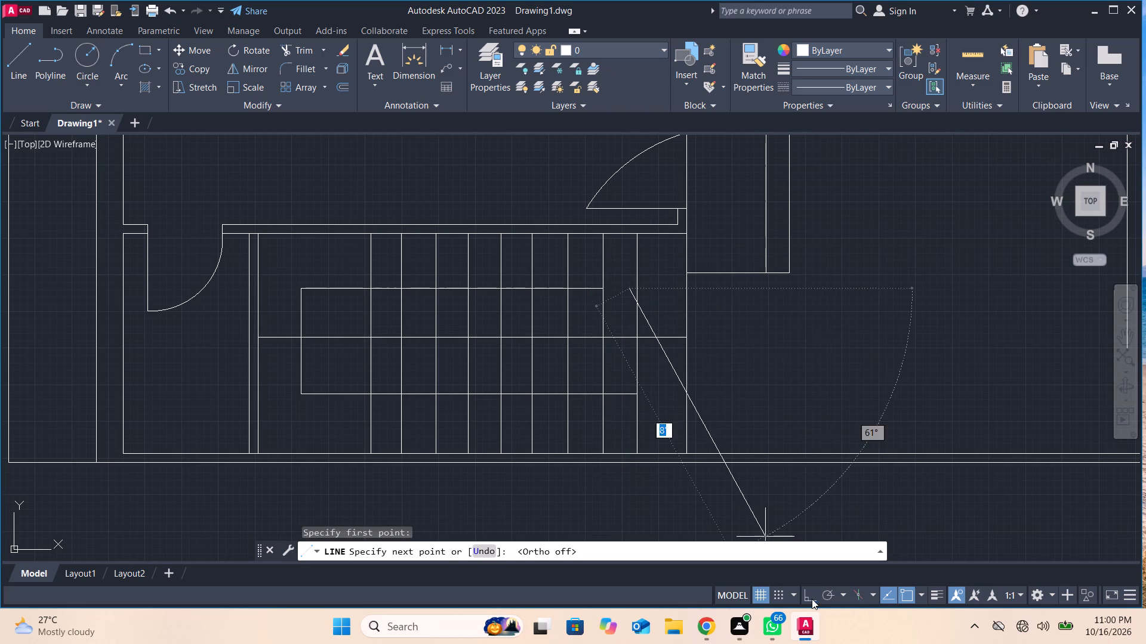
{"action": "left_click", "coordinate": [603, 254]}
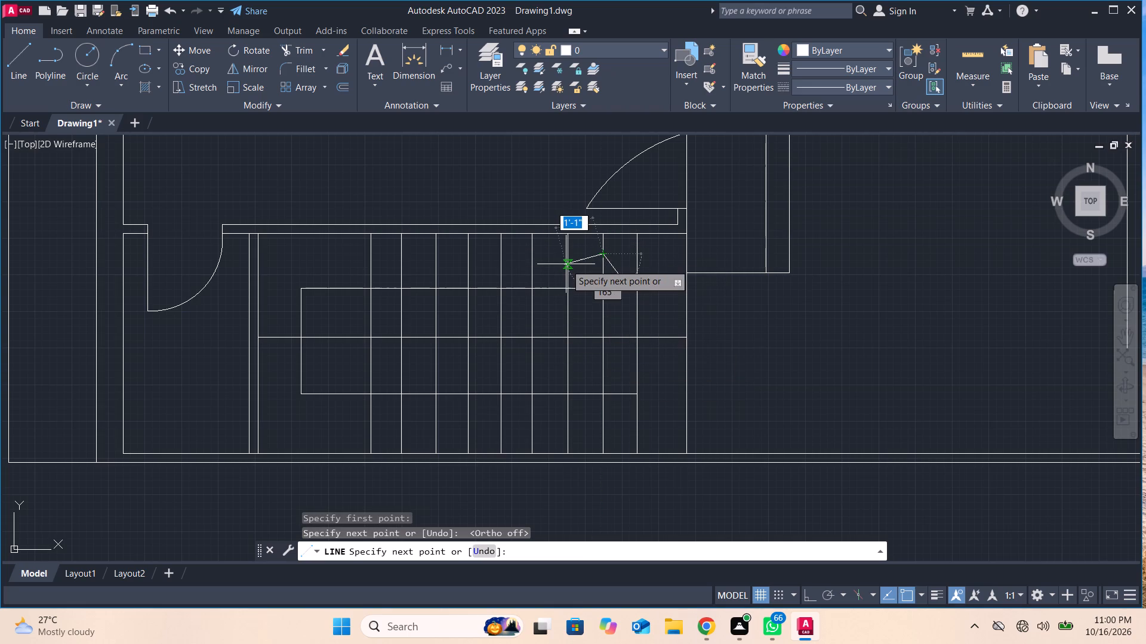
{"action": "key", "text": "Return"}
{"action": "left_click", "coordinate": [30, 62]}
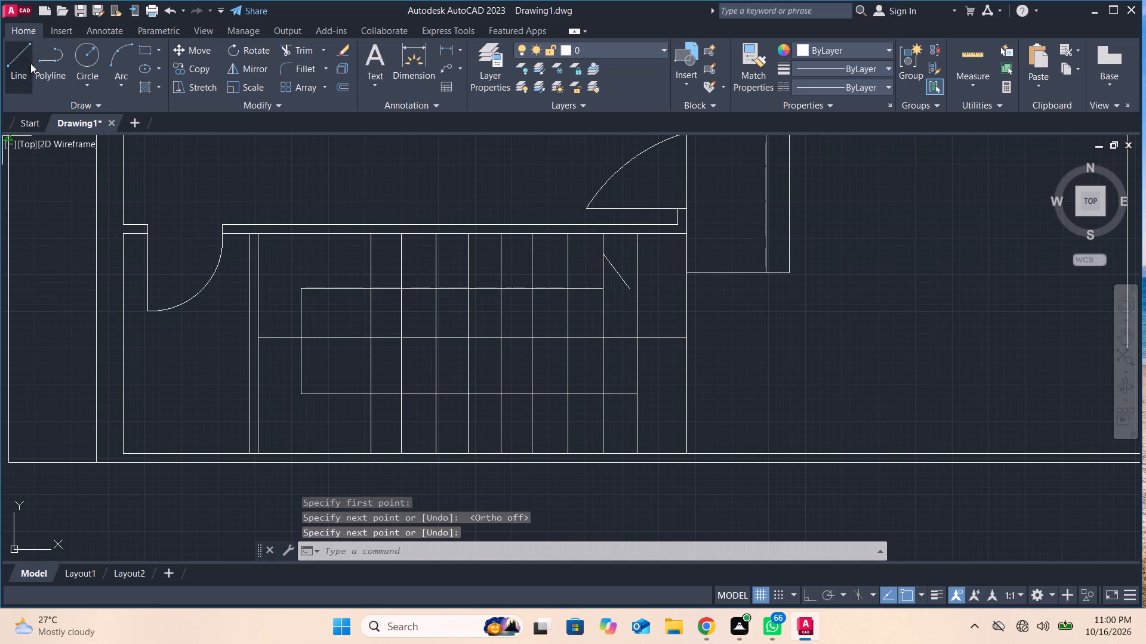
{"action": "left_click", "coordinate": [631, 293]}
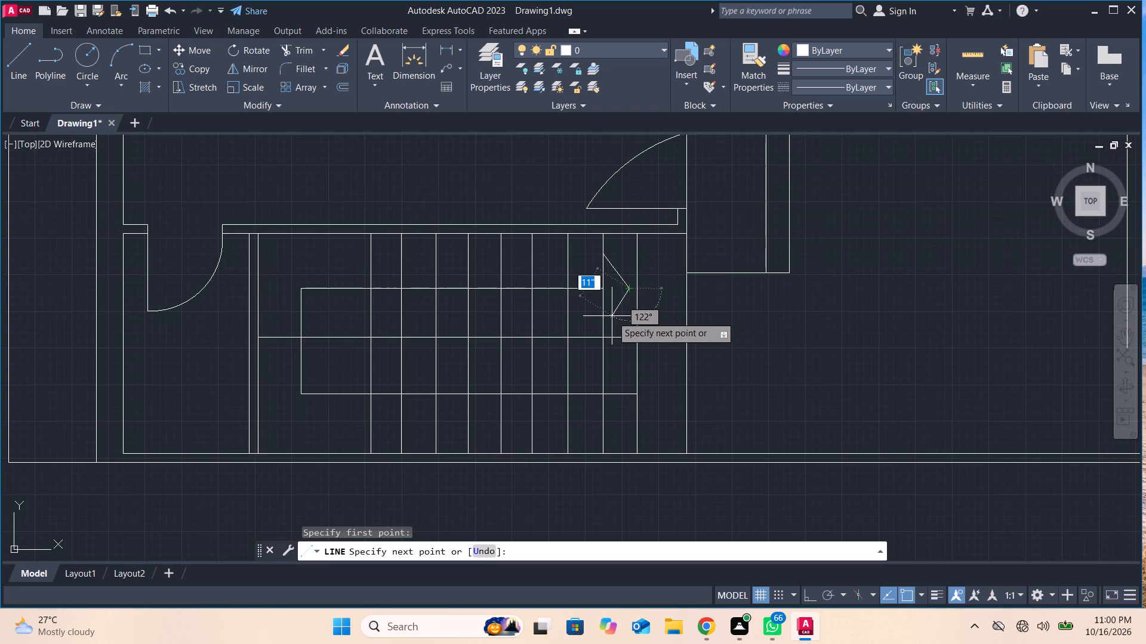
{"action": "left_click", "coordinate": [603, 314]}
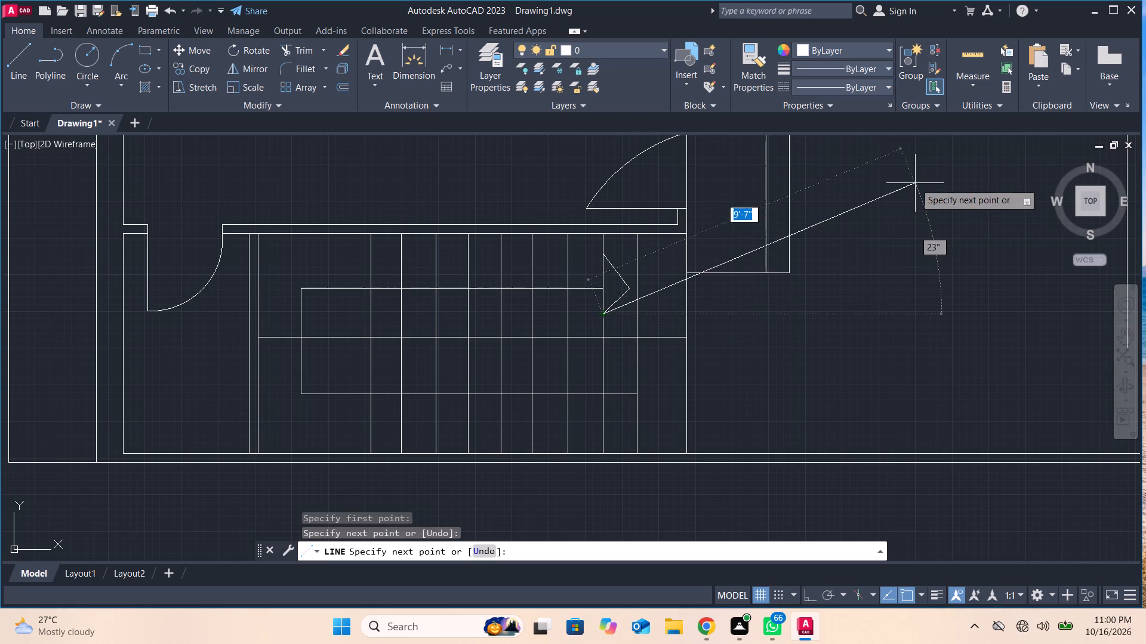
{"action": "key", "text": "Return"}
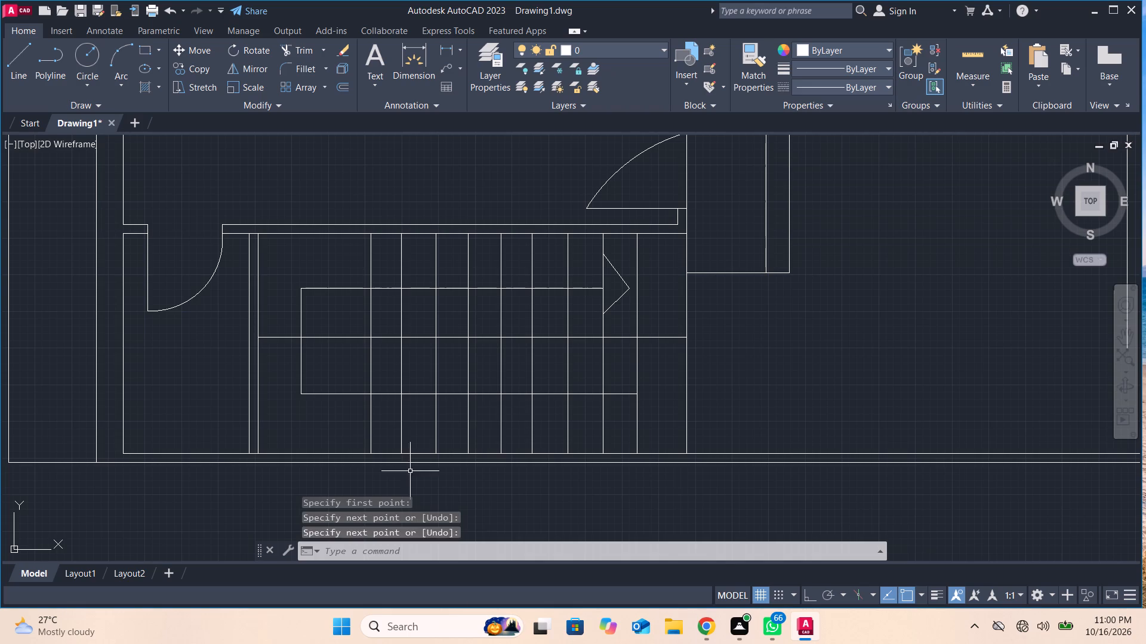
Examine the whole floor plan, the central rooms and the open area east of the staircase.
{"action": "scroll", "coordinate": [520, 423], "scroll_direction": "down", "scroll_amount": 1}
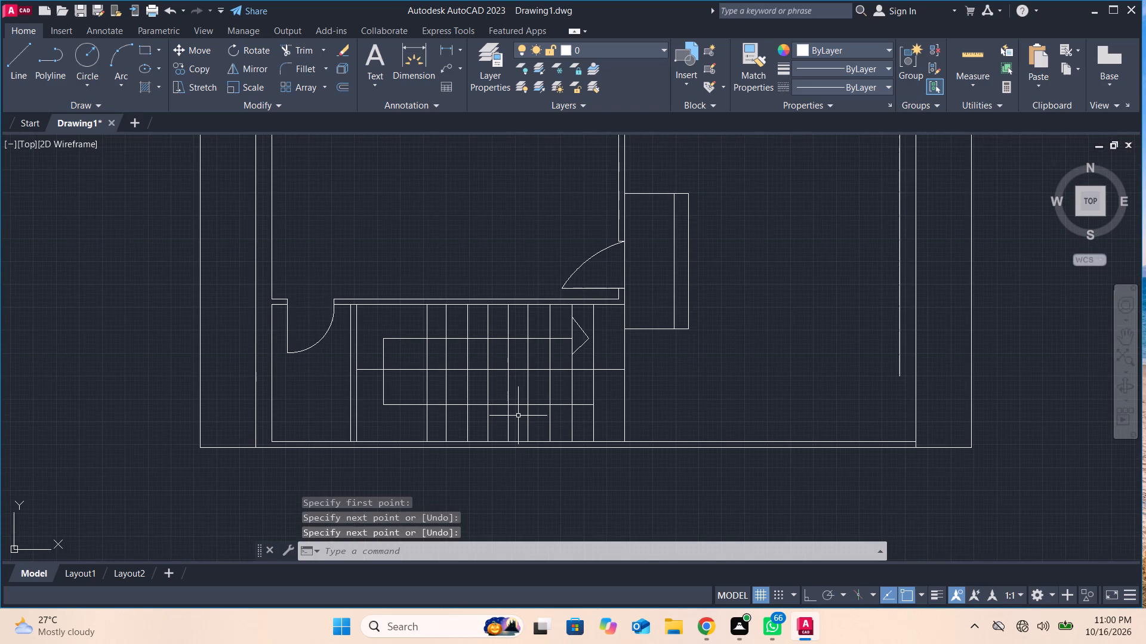
{"action": "scroll", "coordinate": [518, 416], "scroll_direction": "down", "scroll_amount": 1}
{"action": "scroll", "coordinate": [645, 397], "scroll_direction": "down", "scroll_amount": 2}
{"action": "middle_click_drag", "start_coordinate": [661, 387], "coordinate": [662, 386]}
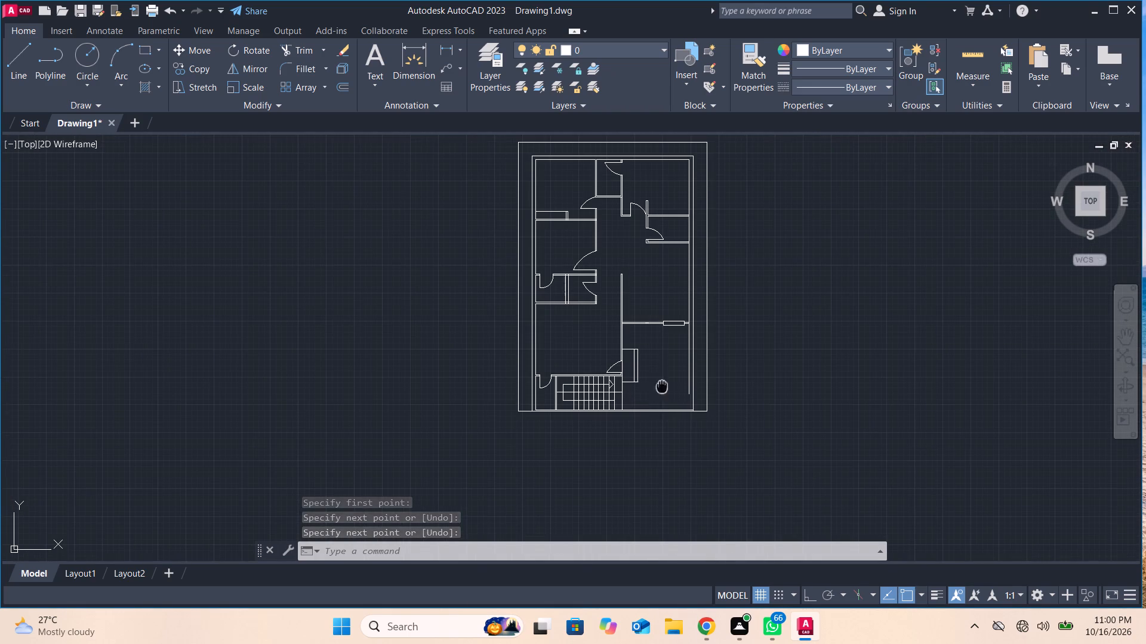
{"action": "middle_click_drag", "start_coordinate": [662, 386], "coordinate": [657, 441]}
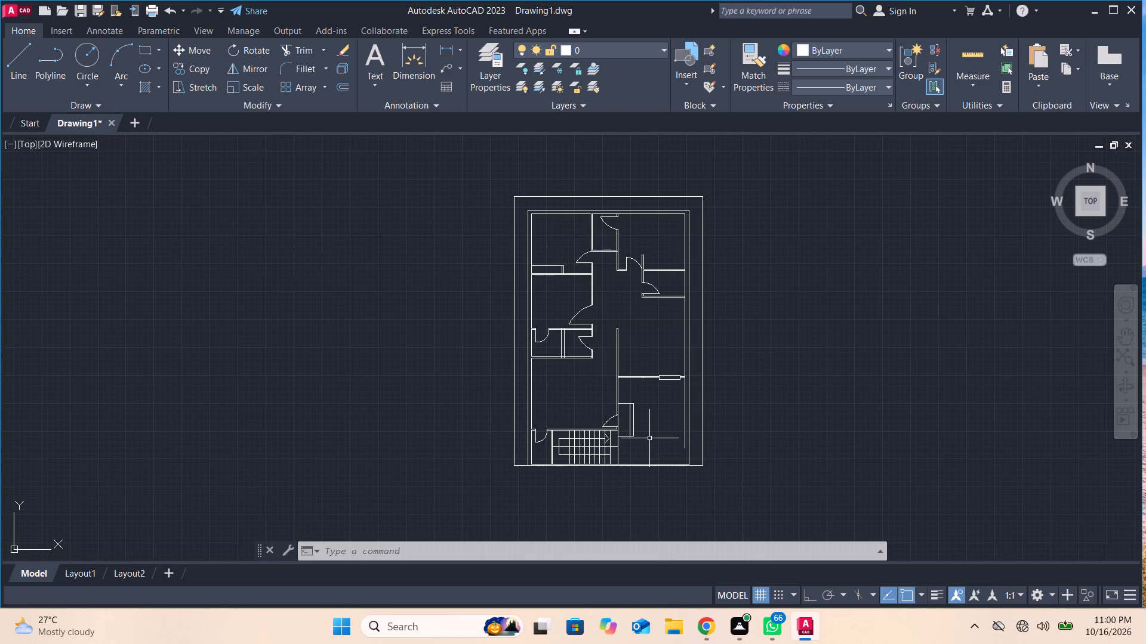
{"action": "scroll", "coordinate": [640, 430], "scroll_direction": "up", "scroll_amount": 2}
{"action": "middle_click_drag", "start_coordinate": [640, 429], "coordinate": [640, 463]}
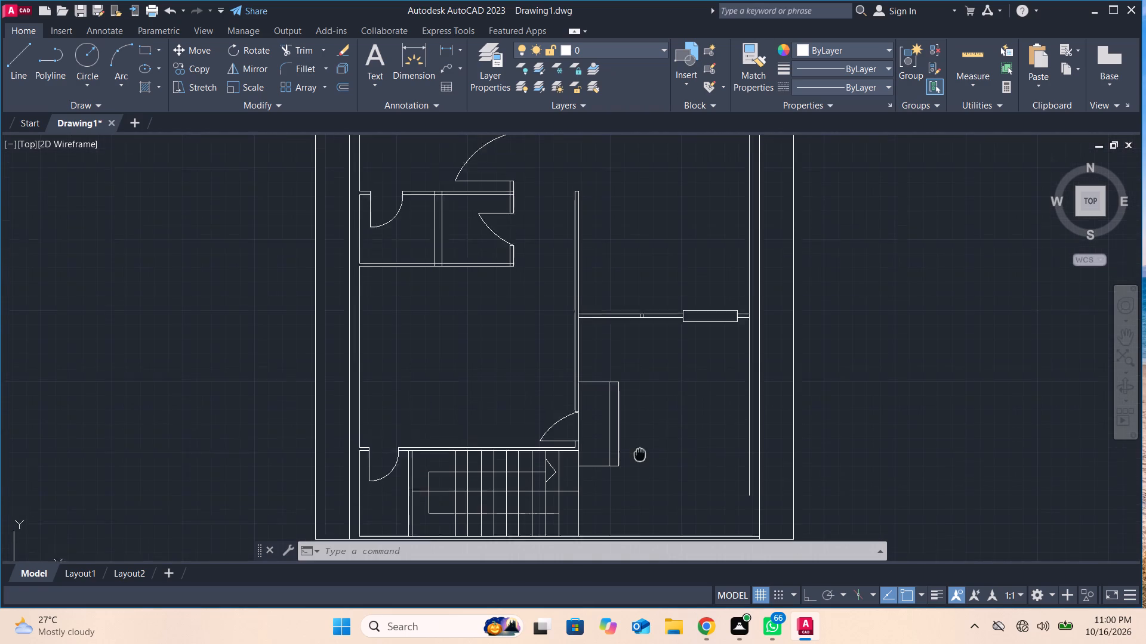
{"action": "middle_click_drag", "start_coordinate": [640, 463], "coordinate": [640, 473]}
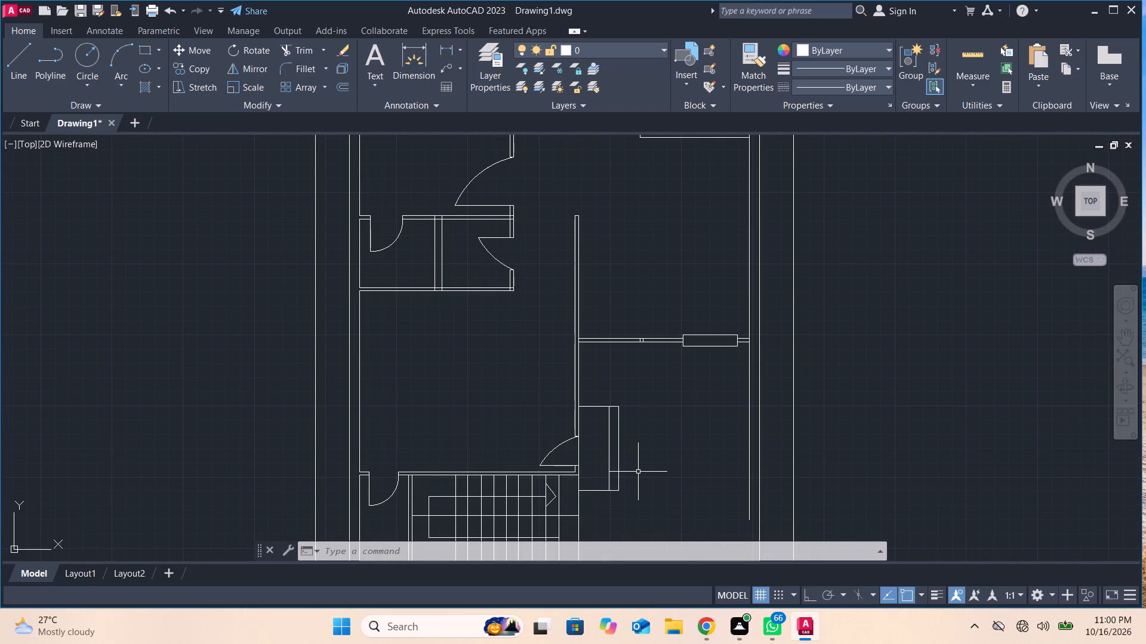
{"action": "scroll", "coordinate": [648, 521], "scroll_direction": "down", "scroll_amount": 1}
{"action": "middle_click_drag", "start_coordinate": [643, 512], "coordinate": [598, 293]}
{"action": "scroll", "coordinate": [598, 293], "scroll_direction": "up", "scroll_amount": 1}
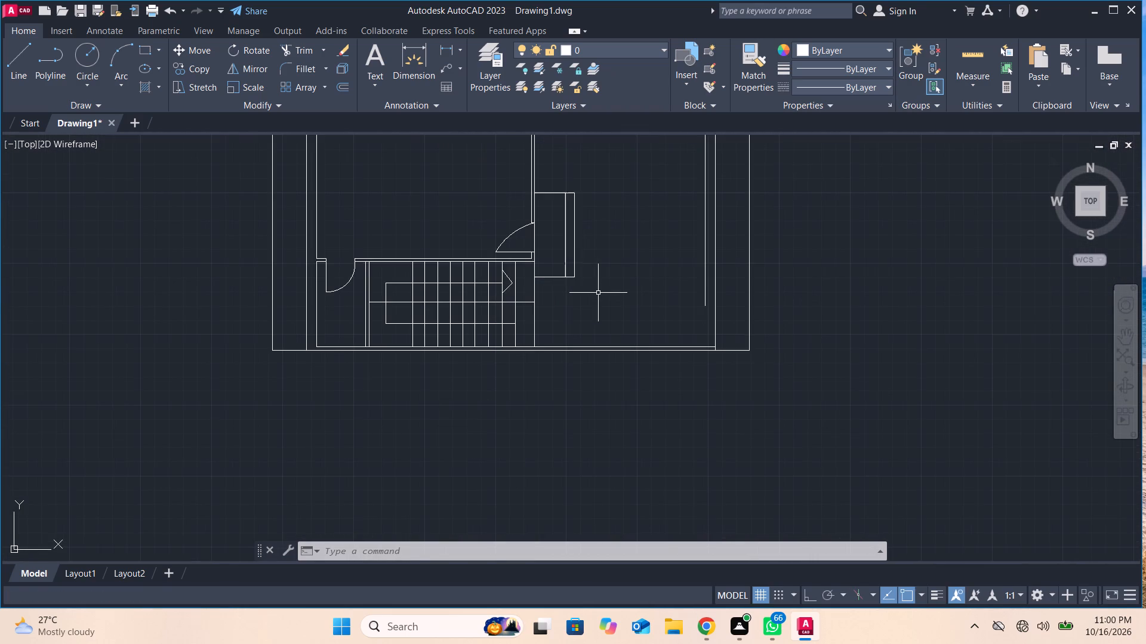
{"action": "scroll", "coordinate": [598, 293], "scroll_direction": "up", "scroll_amount": 1}
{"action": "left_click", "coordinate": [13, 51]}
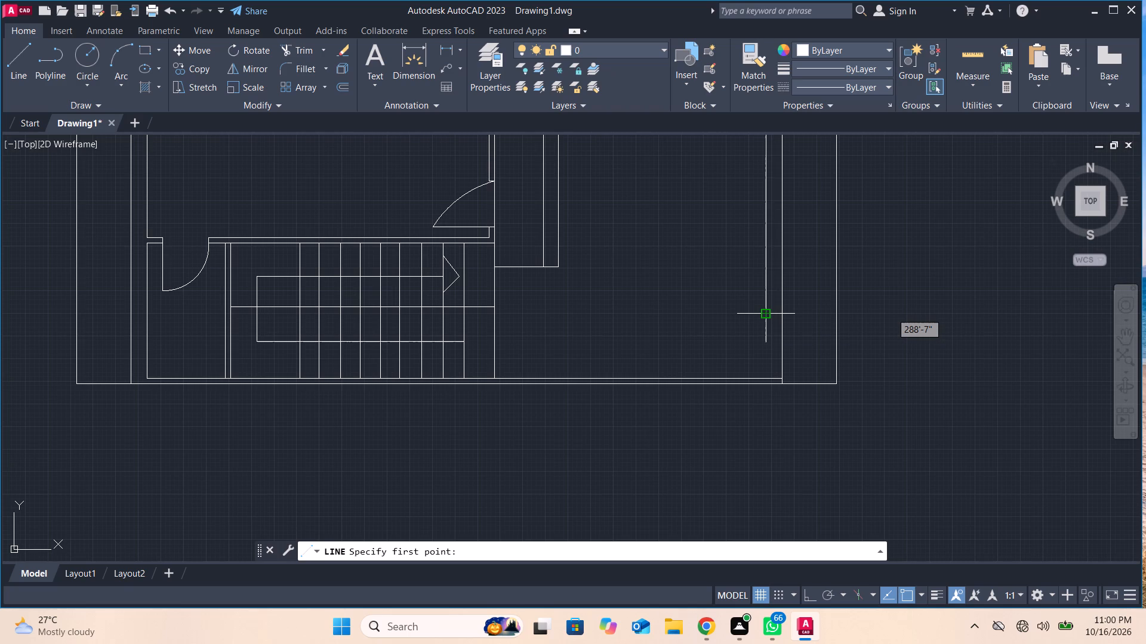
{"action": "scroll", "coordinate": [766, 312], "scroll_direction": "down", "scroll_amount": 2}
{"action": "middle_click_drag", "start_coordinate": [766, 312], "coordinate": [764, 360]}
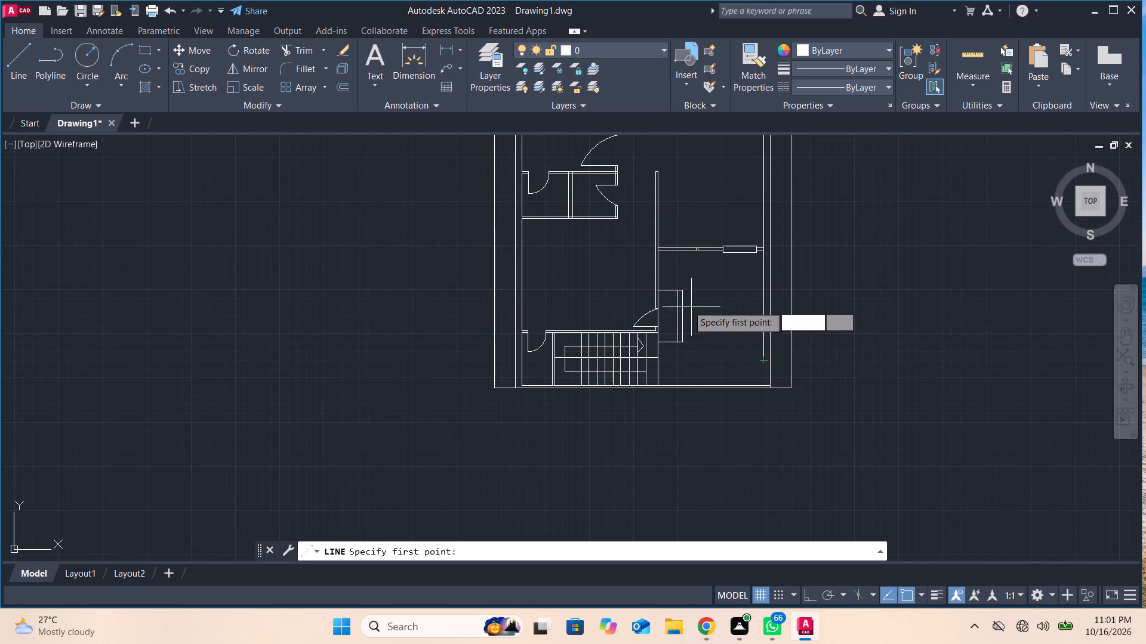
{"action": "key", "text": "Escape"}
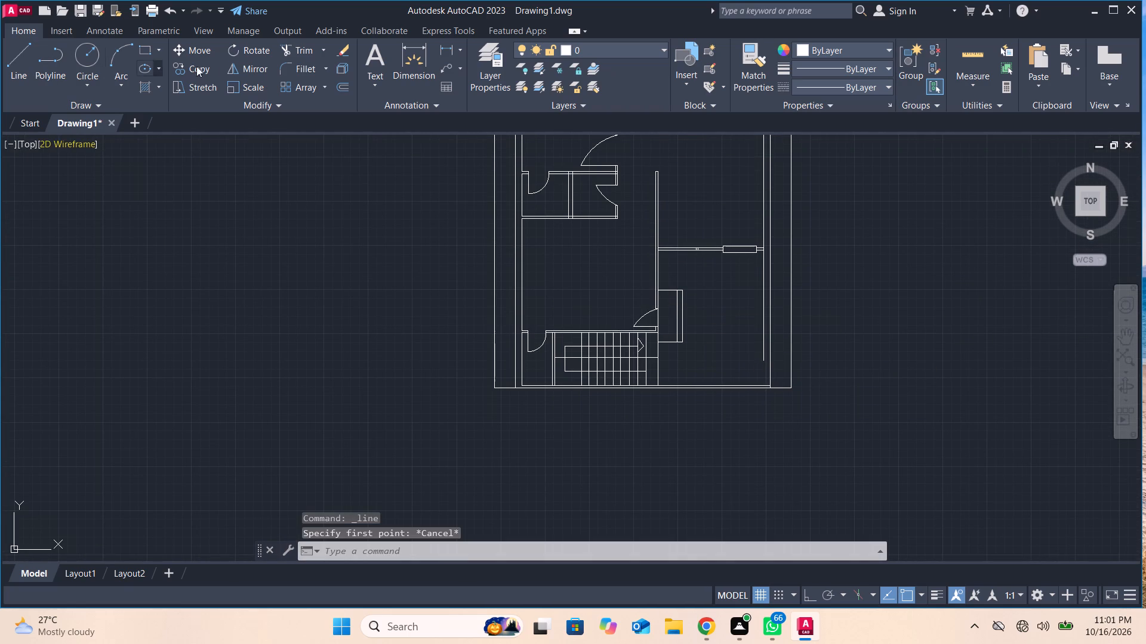
Trim away the east wall's outer line, its stub at the south wall, and the inner line south of the partition.
{"action": "left_click", "coordinate": [299, 48]}
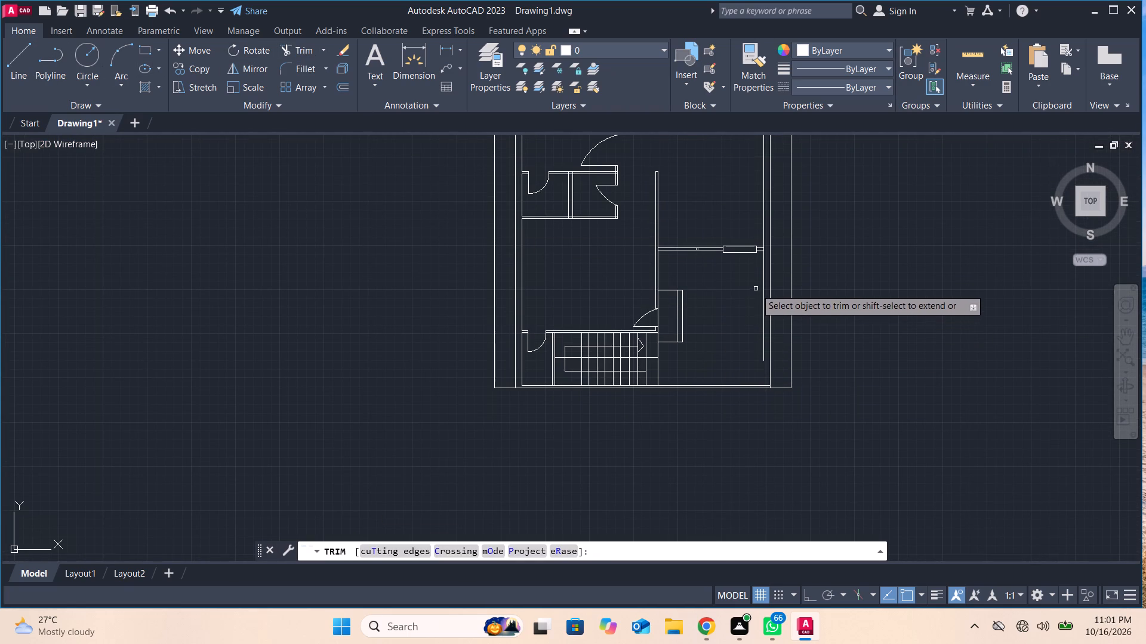
{"action": "left_click_drag", "start_coordinate": [757, 288], "coordinate": [780, 288]}
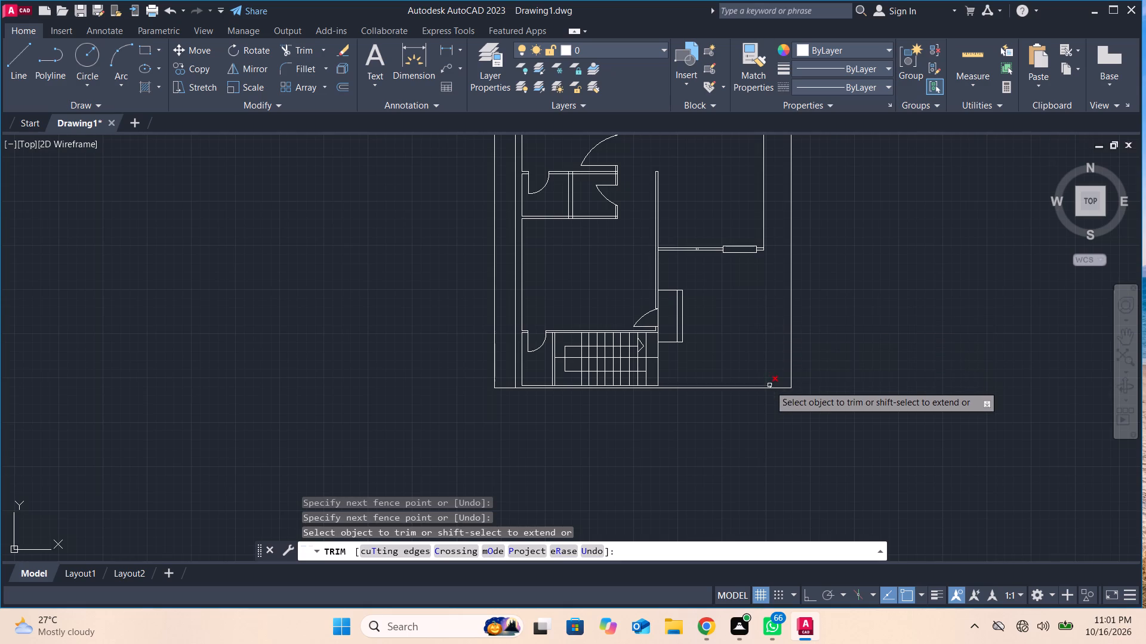
{"action": "scroll", "coordinate": [769, 385], "scroll_direction": "up", "scroll_amount": 3}
{"action": "left_click", "coordinate": [760, 394]}
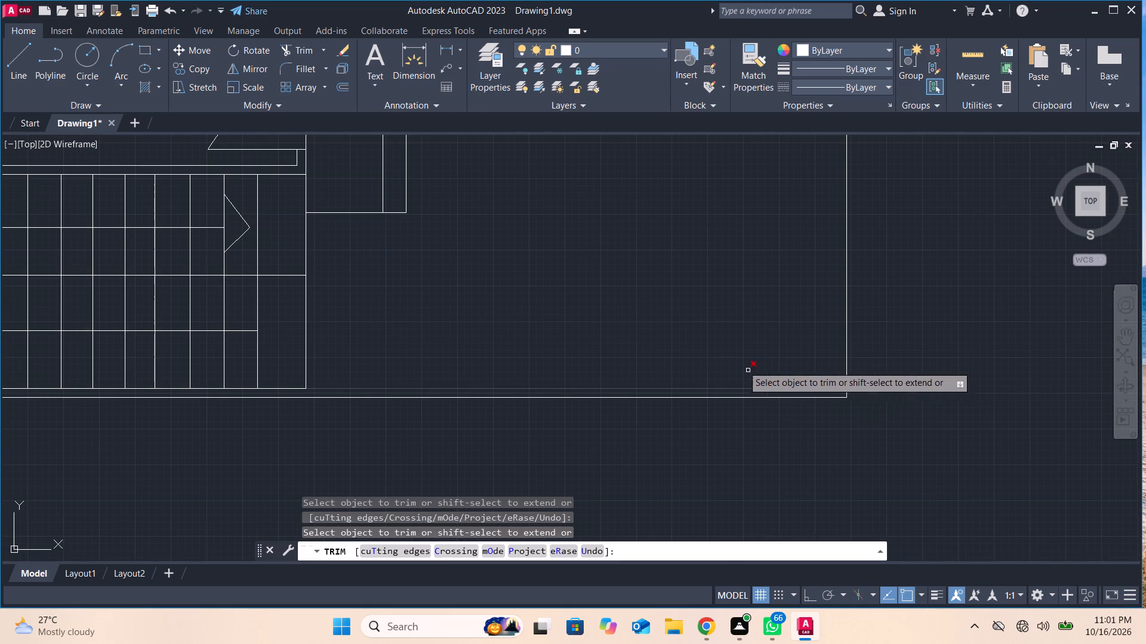
Extend the south wall's inner line east with line segments to the outer plot boundary.
{"action": "left_click", "coordinate": [10, 67]}
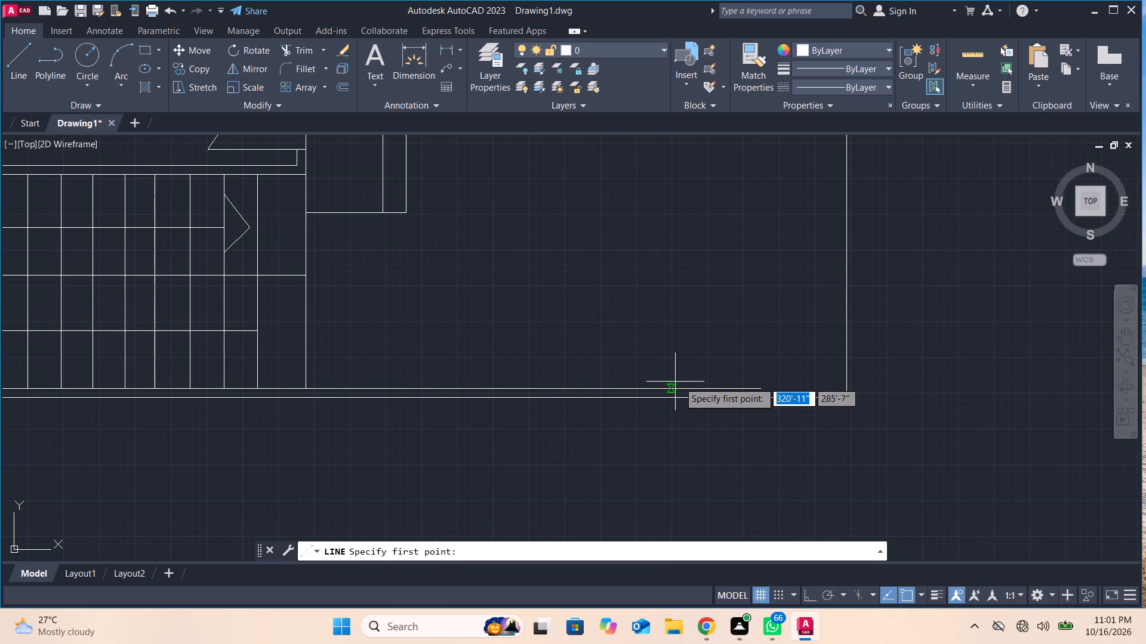
{"action": "left_click", "coordinate": [757, 386]}
{"action": "left_click", "coordinate": [814, 386]}
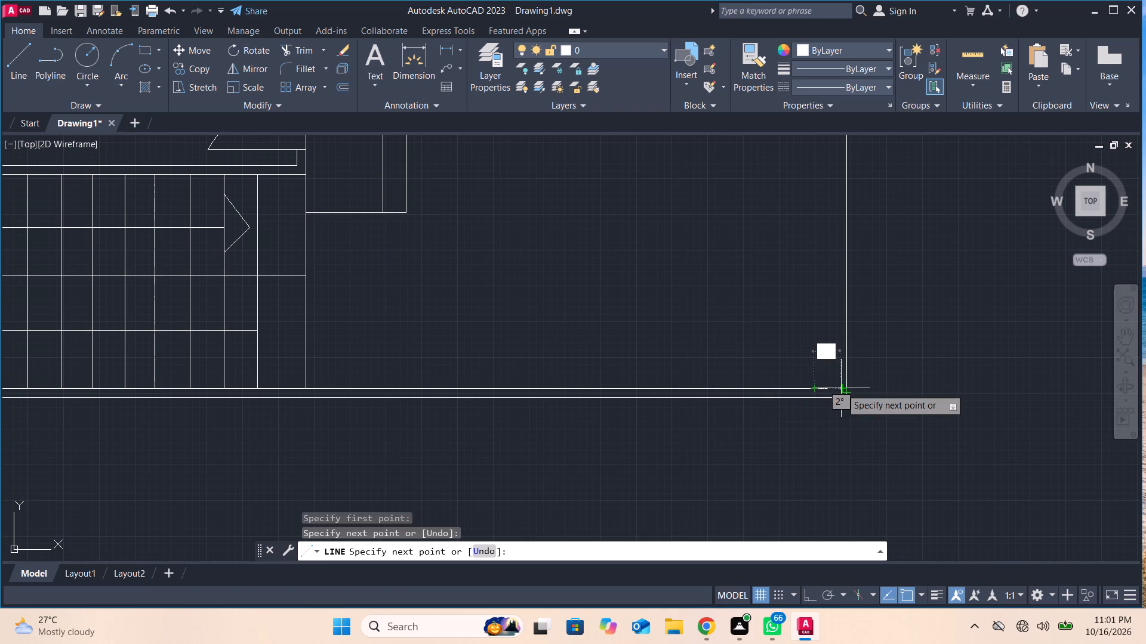
{"action": "left_click", "coordinate": [846, 388]}
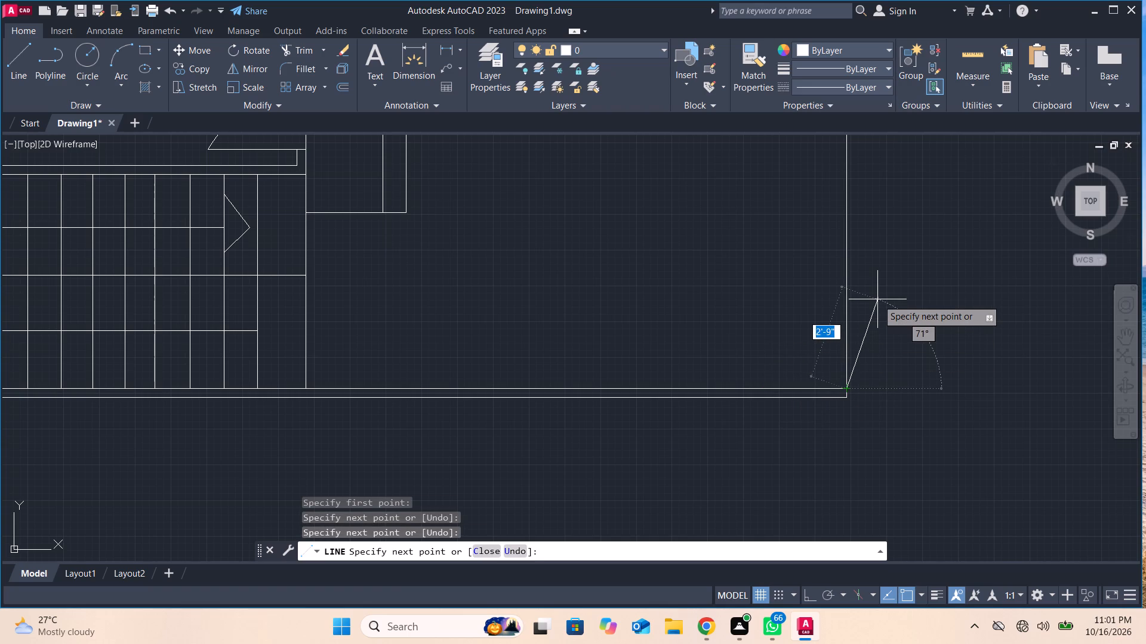
{"action": "left_click", "coordinate": [877, 299]}
{"action": "key", "text": "Return"}
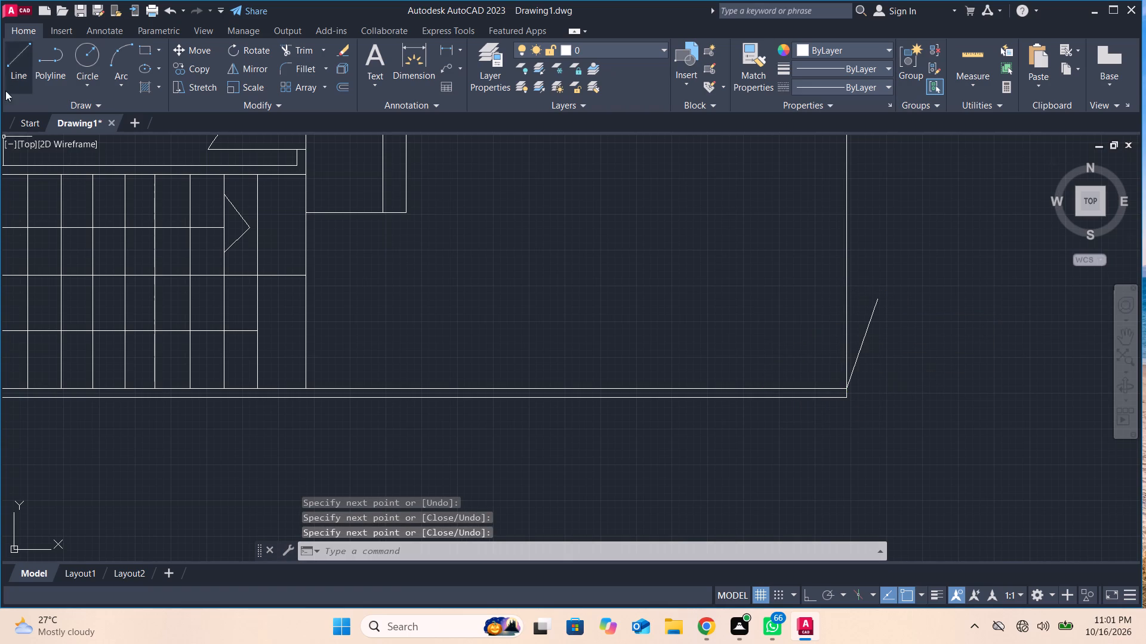
Draw a short line across the south wall's thickness, slightly east of the recess beside the staircase.
{"action": "left_click", "coordinate": [26, 64]}
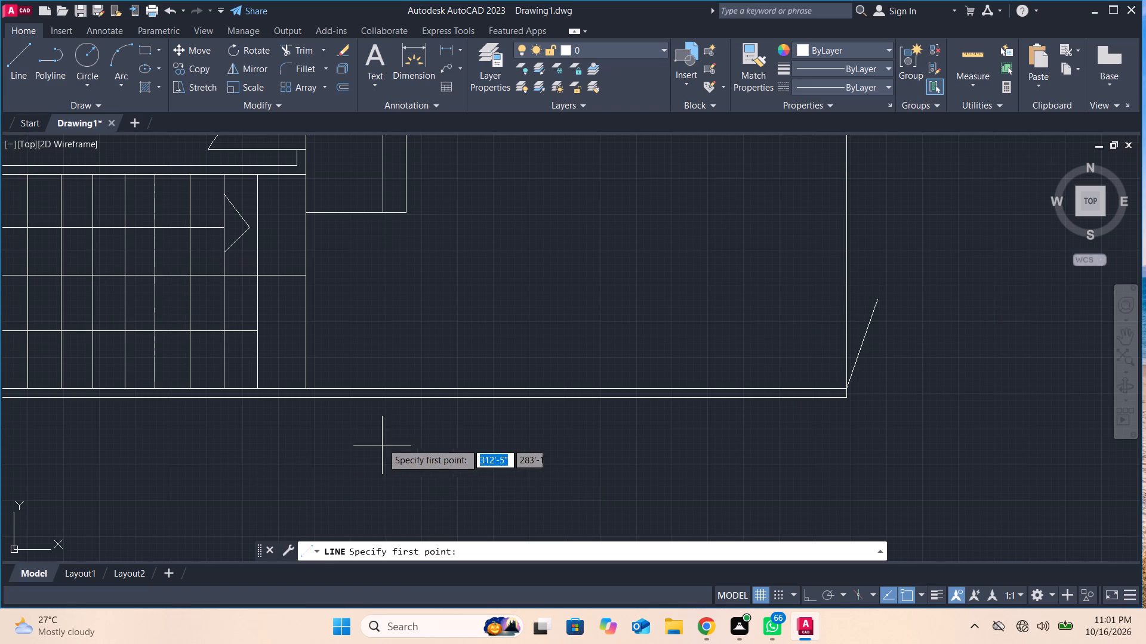
{"action": "left_click", "coordinate": [445, 388]}
{"action": "left_click", "coordinate": [443, 395]}
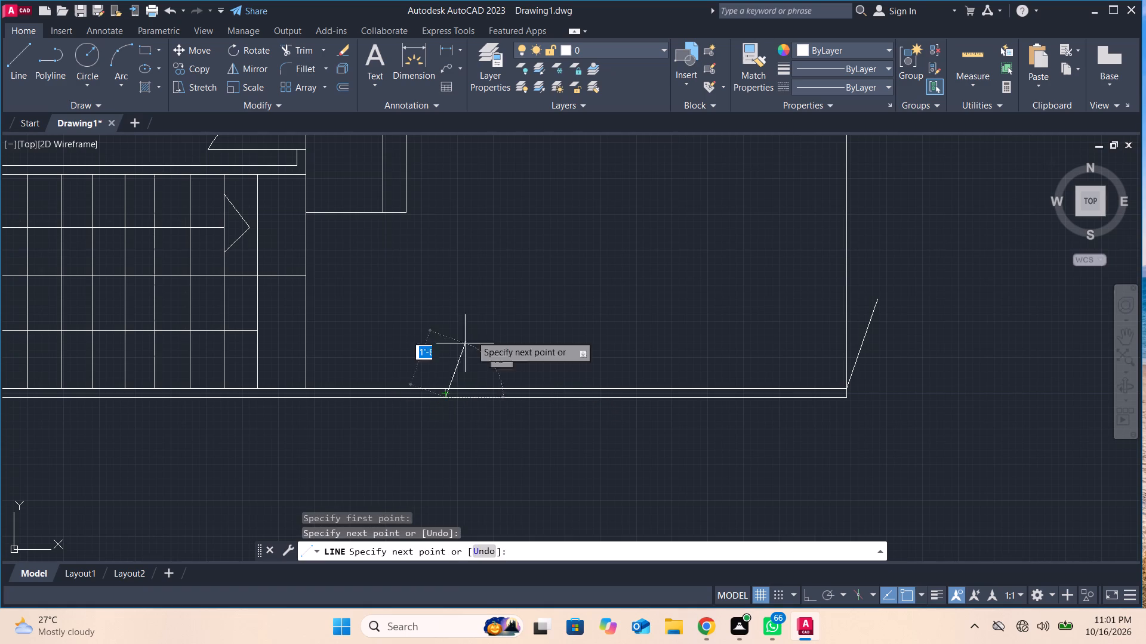
{"action": "key", "text": "Return"}
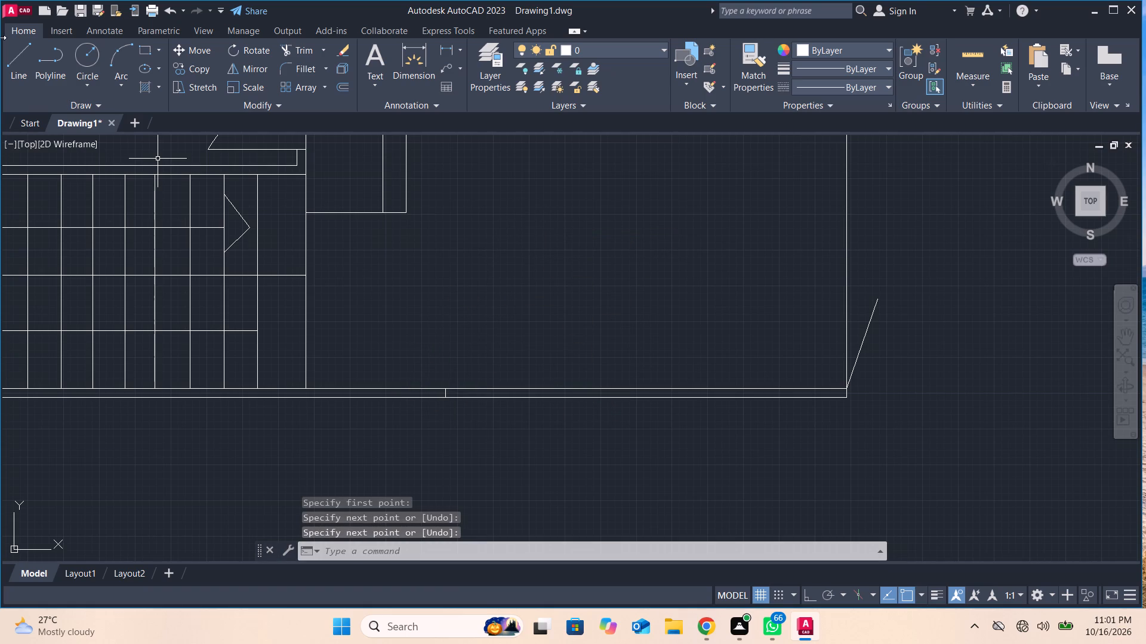
Draw a short line across the south wall's thickness, slightly west of the east plot boundary.
{"action": "left_click", "coordinate": [18, 41]}
{"action": "left_click", "coordinate": [19, 45]}
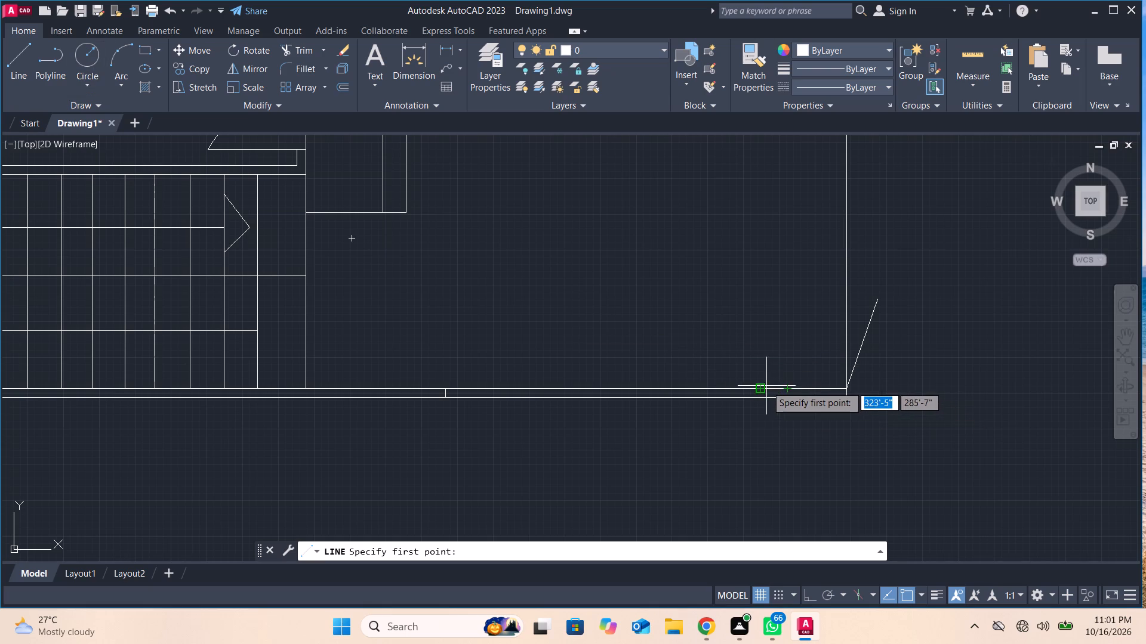
{"action": "left_click", "coordinate": [785, 388]}
{"action": "left_click", "coordinate": [787, 401]}
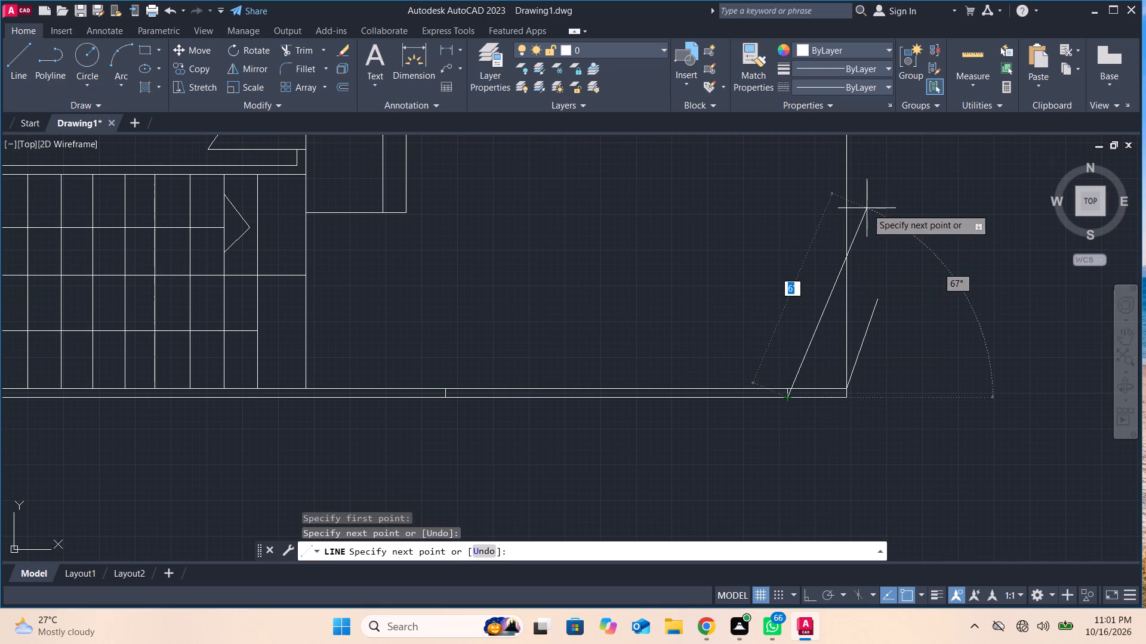
{"action": "key", "text": "Return"}
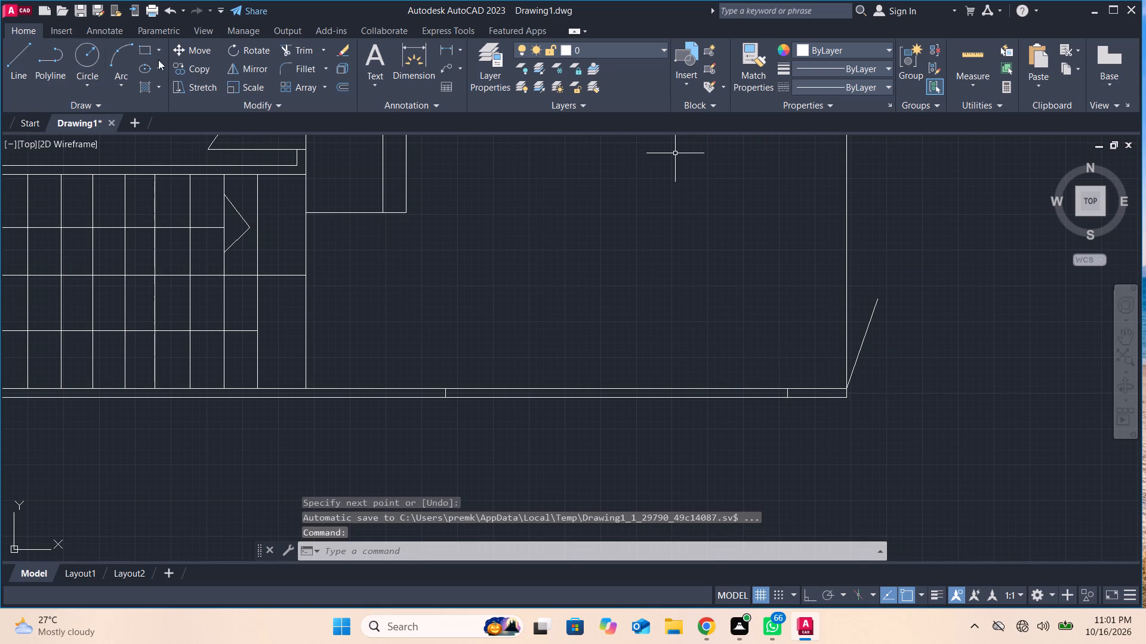
Trim away the slanted line at the southeast corner and the south wall's lines between the two short cross lines.
{"action": "left_click", "coordinate": [296, 52]}
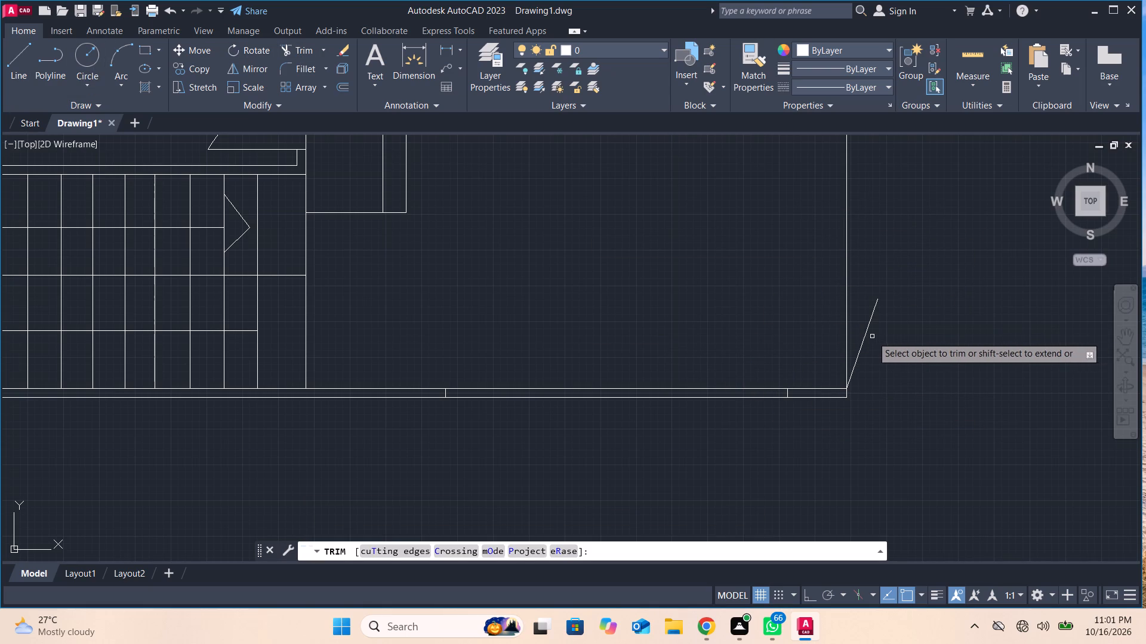
{"action": "left_click", "coordinate": [860, 336]}
{"action": "left_click", "coordinate": [870, 336]}
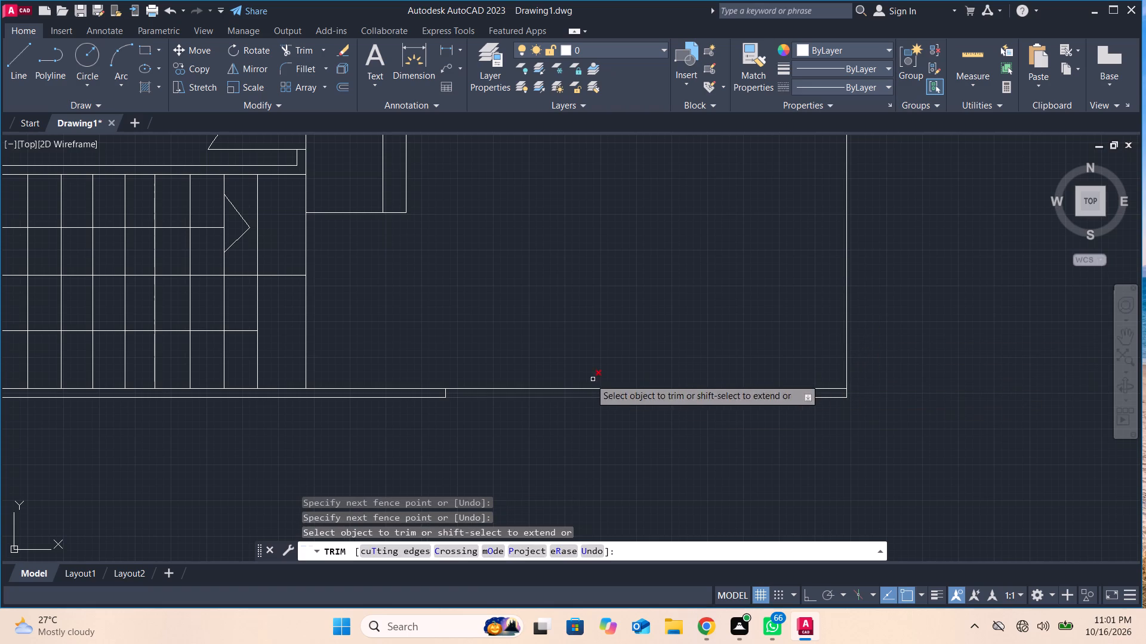
{"action": "left_click_drag", "start_coordinate": [578, 370], "coordinate": [560, 422]}
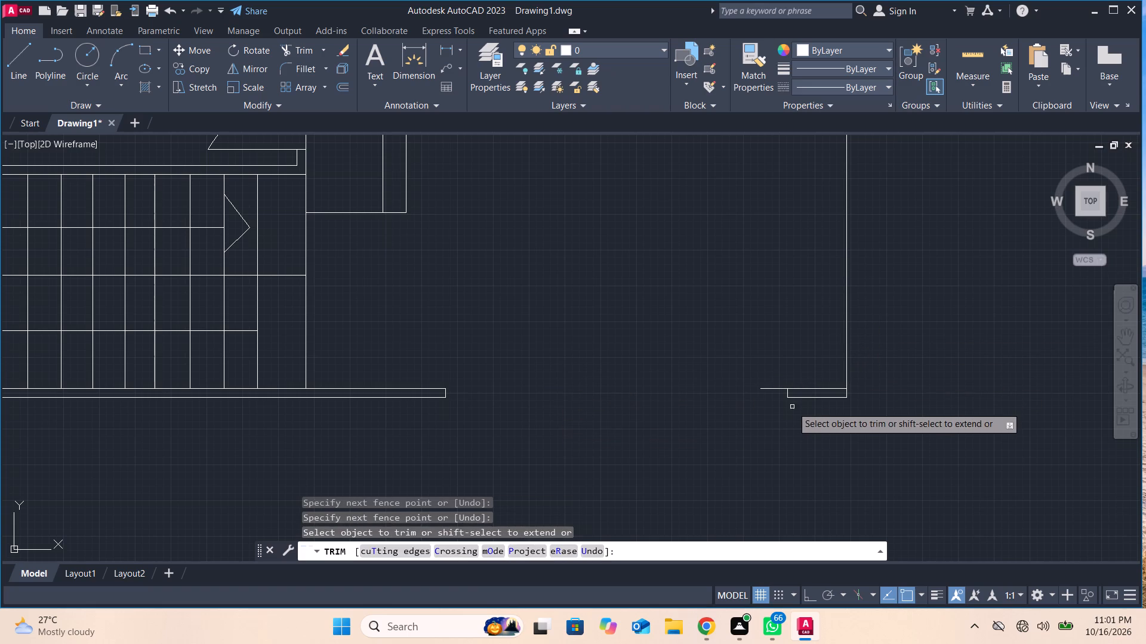
{"action": "left_click", "coordinate": [767, 388]}
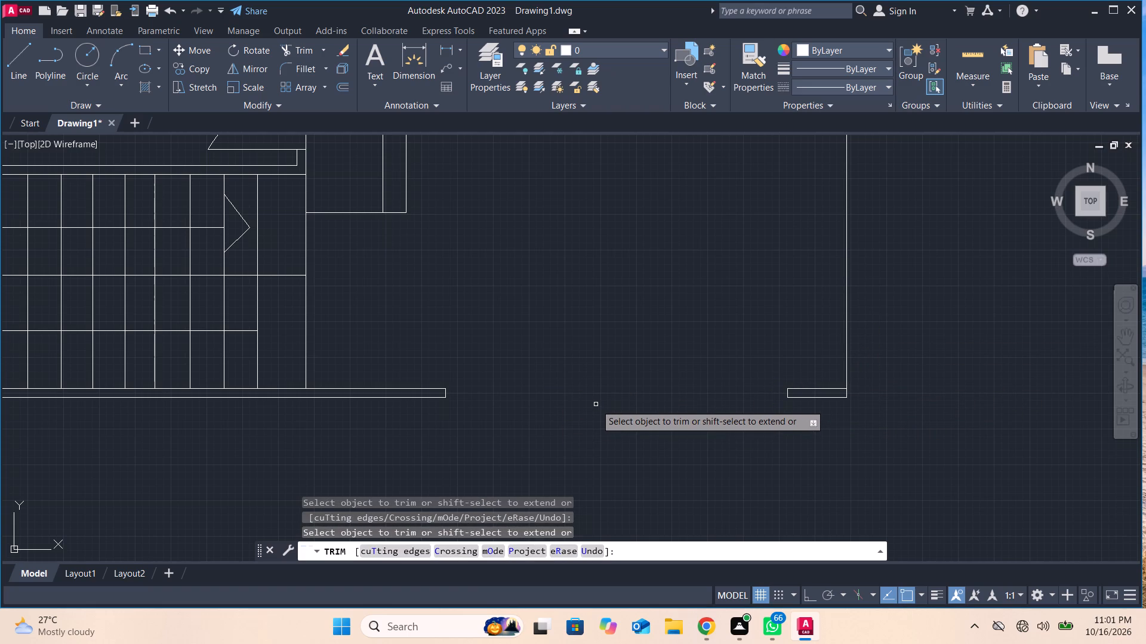
Draw two short window jamb lines across the 9" north wall of the northwest room.
{"action": "scroll", "coordinate": [594, 404], "scroll_direction": "down", "scroll_amount": 2}
{"action": "middle_click_drag", "start_coordinate": [594, 404], "coordinate": [594, 478]}
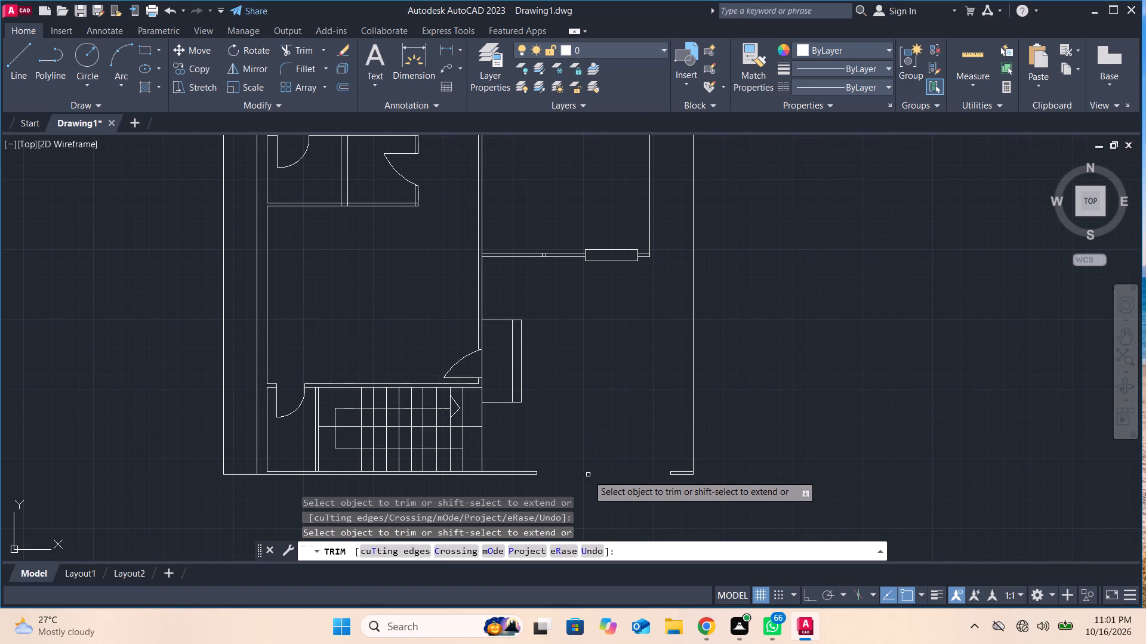
{"action": "scroll", "coordinate": [587, 482], "scroll_direction": "down", "scroll_amount": 1}
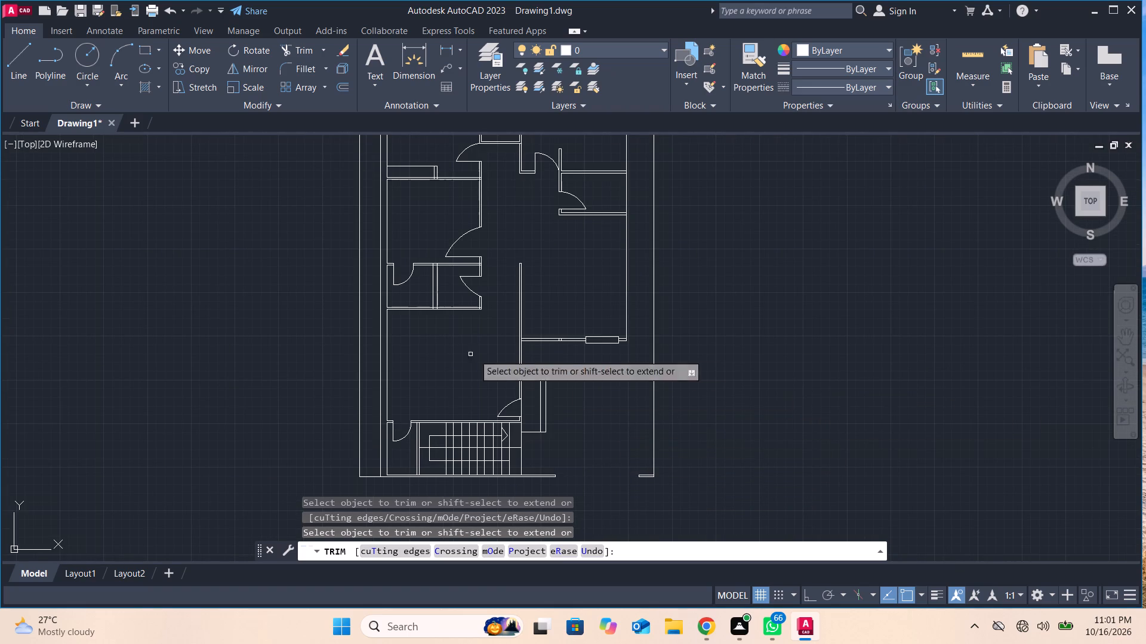
{"action": "middle_click_drag", "start_coordinate": [580, 369], "coordinate": [568, 531]}
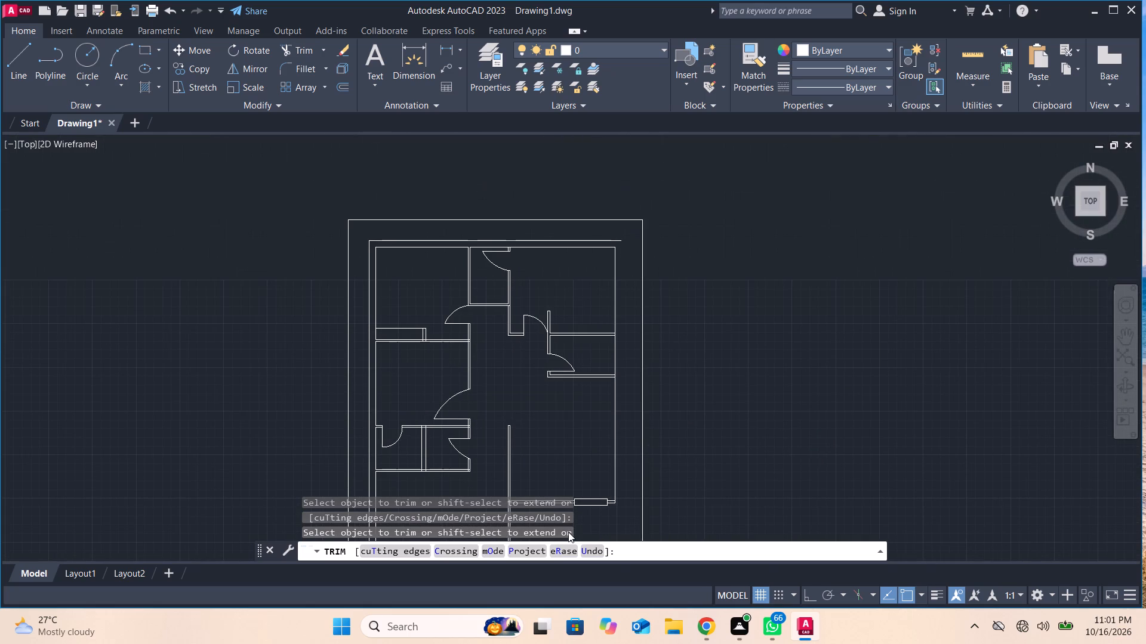
{"action": "middle_click_drag", "start_coordinate": [513, 394], "coordinate": [504, 326]}
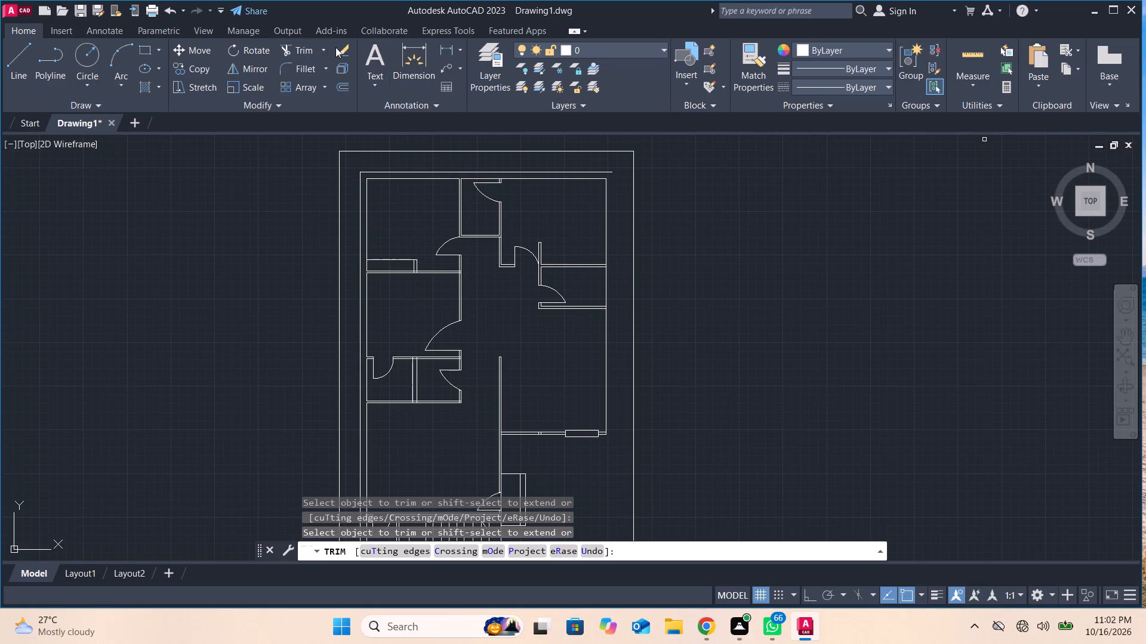
{"action": "left_click", "coordinate": [27, 58]}
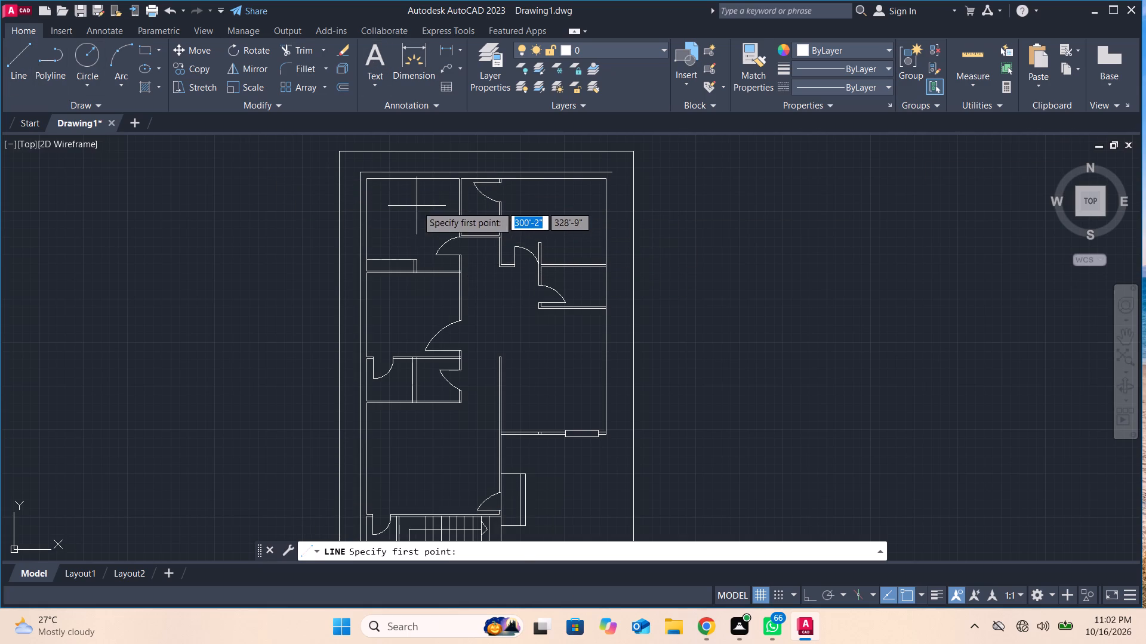
{"action": "middle_click_drag", "start_coordinate": [417, 206], "coordinate": [411, 277]}
{"action": "scroll", "coordinate": [411, 277], "scroll_direction": "up", "scroll_amount": 3}
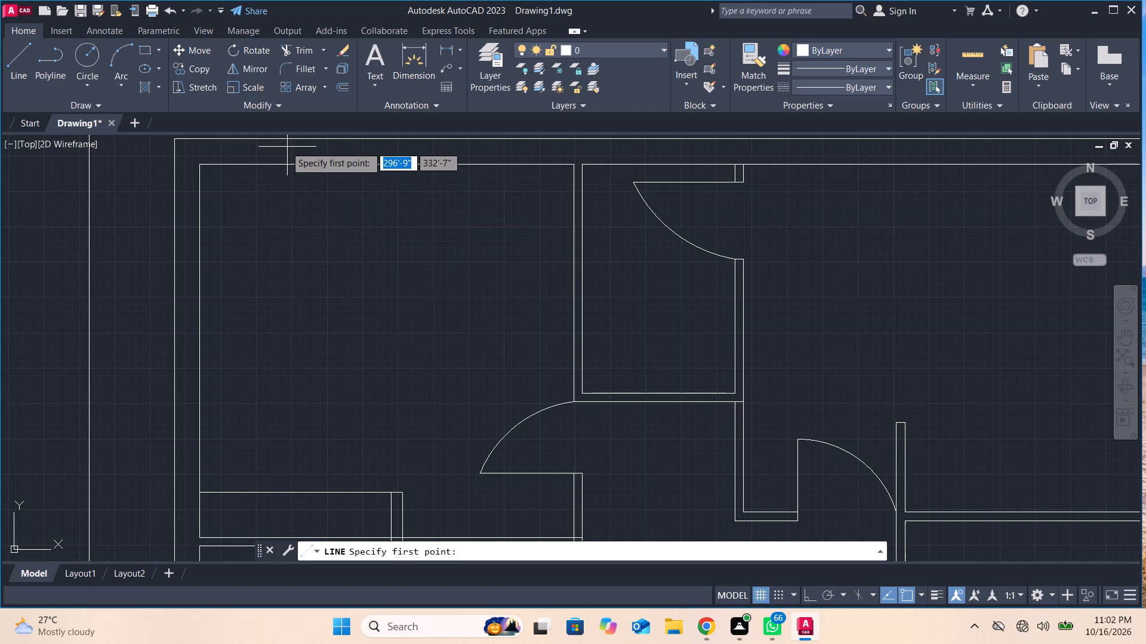
{"action": "left_click", "coordinate": [270, 139]}
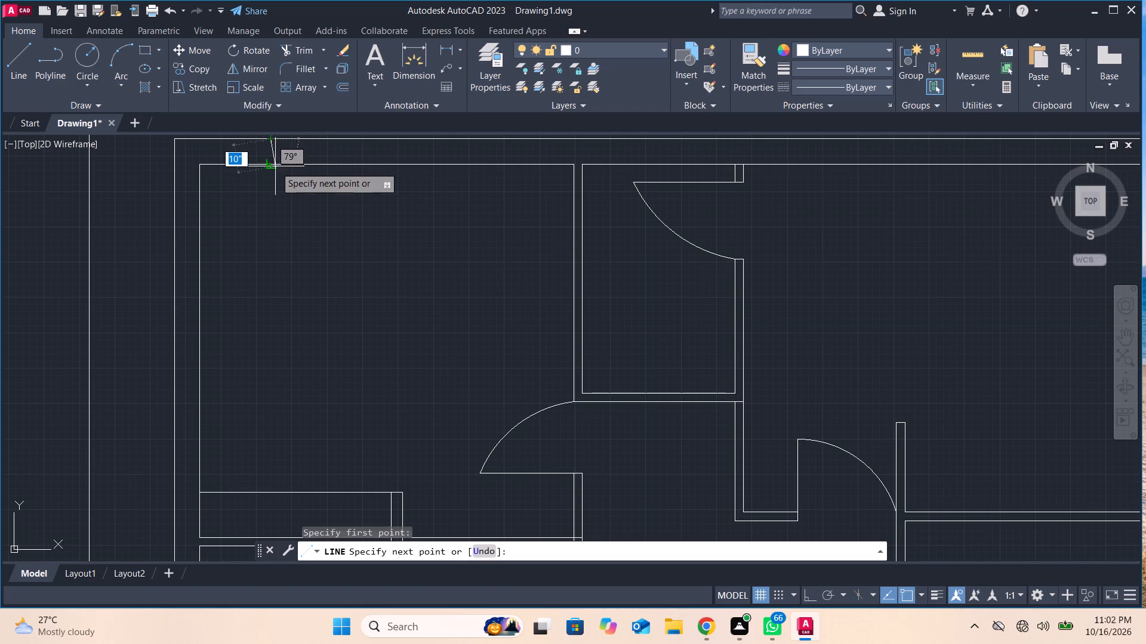
{"action": "left_click", "coordinate": [272, 167]}
{"action": "key", "text": "Return"}
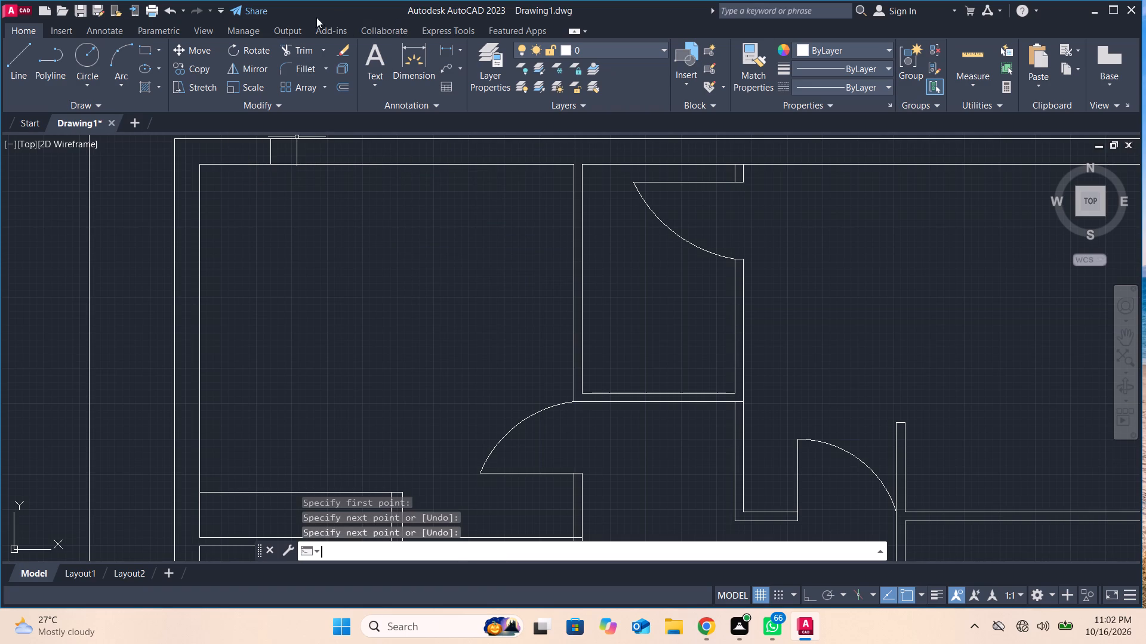
{"action": "left_click", "coordinate": [12, 52]}
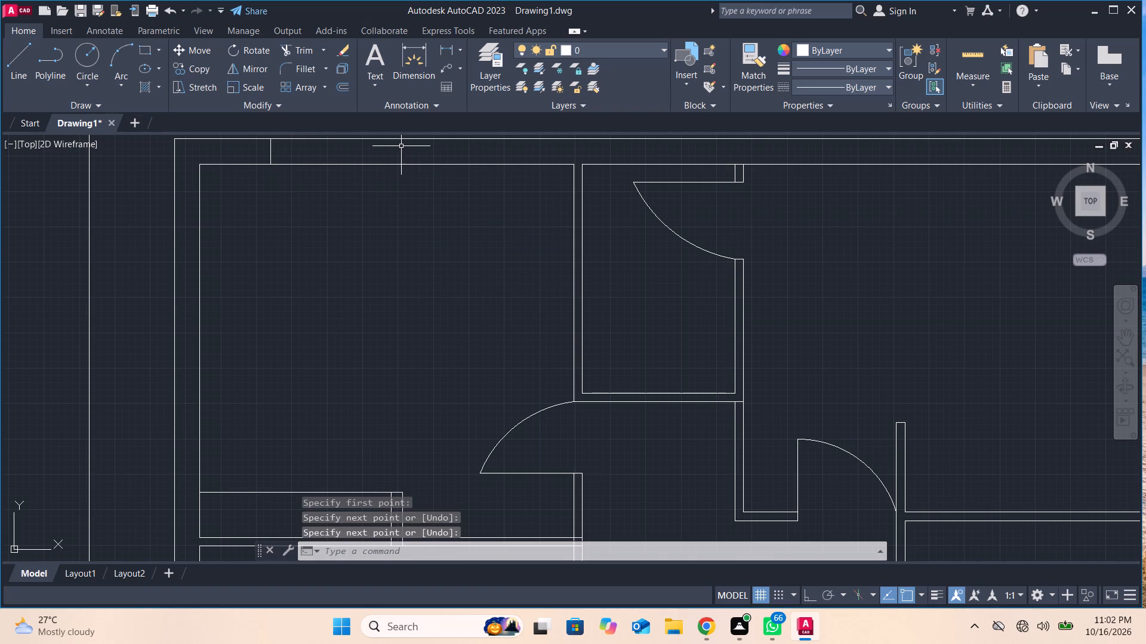
{"action": "left_click", "coordinate": [32, 61]}
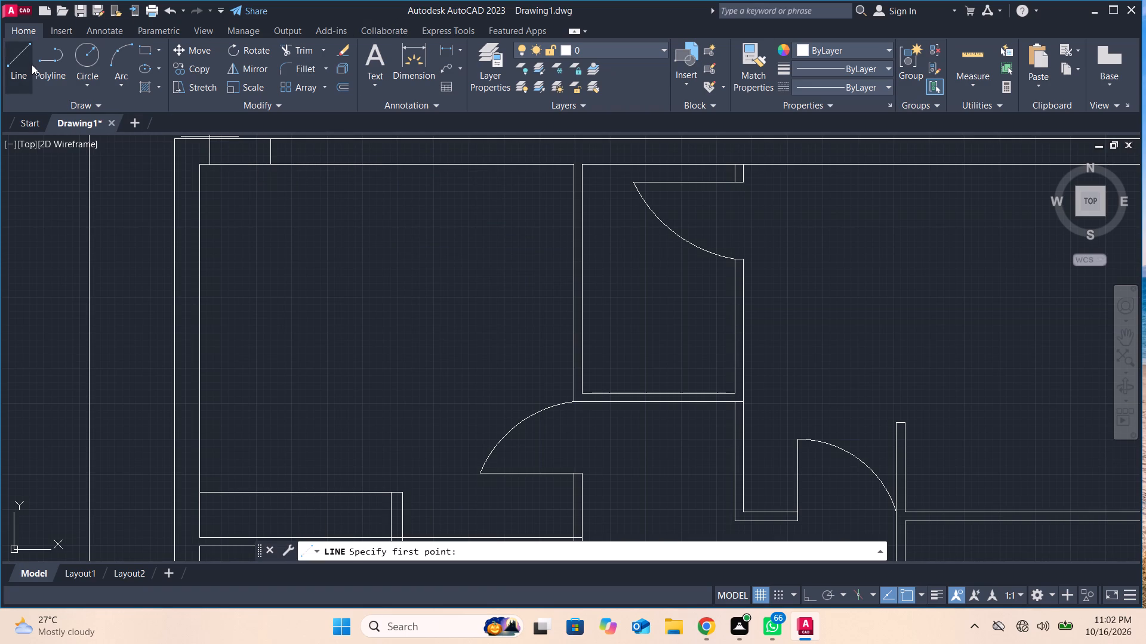
{"action": "left_click", "coordinate": [455, 139]}
{"action": "left_click", "coordinate": [452, 161]}
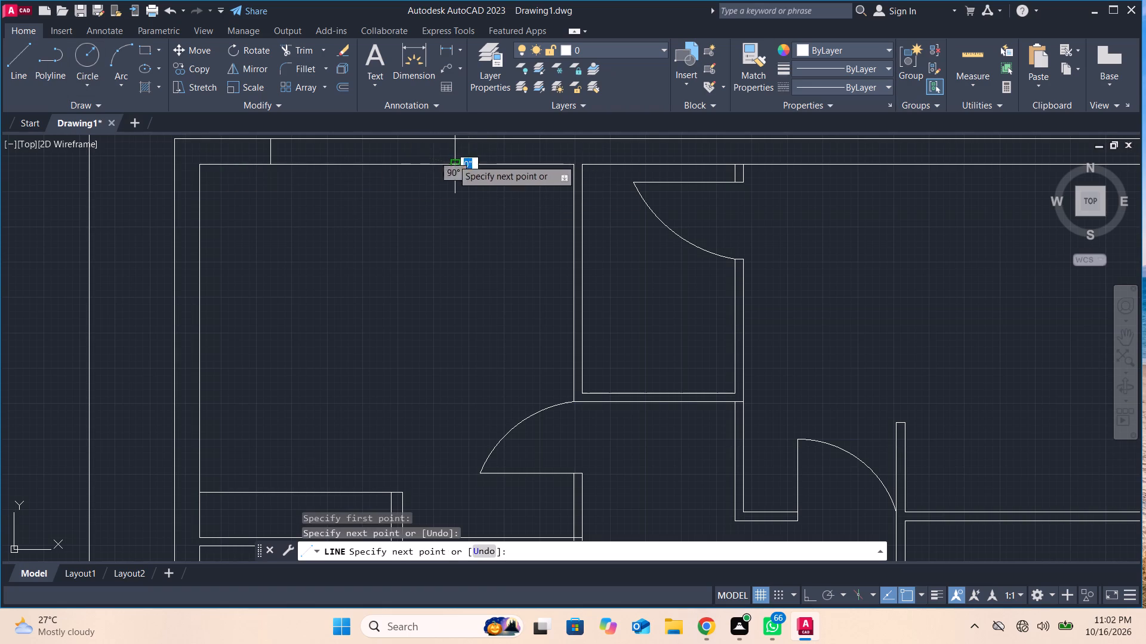
{"action": "key", "text": "Return"}
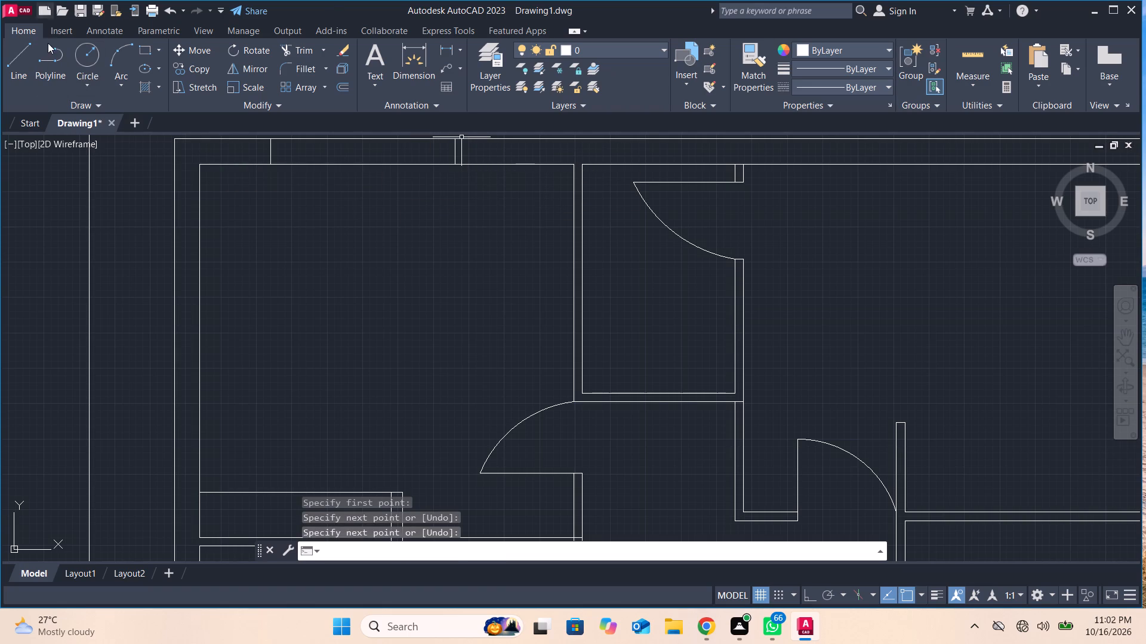
Draw the window's centre line between the midpoints of the two jamb lines in the northwest room's north wall.
{"action": "left_click", "coordinate": [20, 56]}
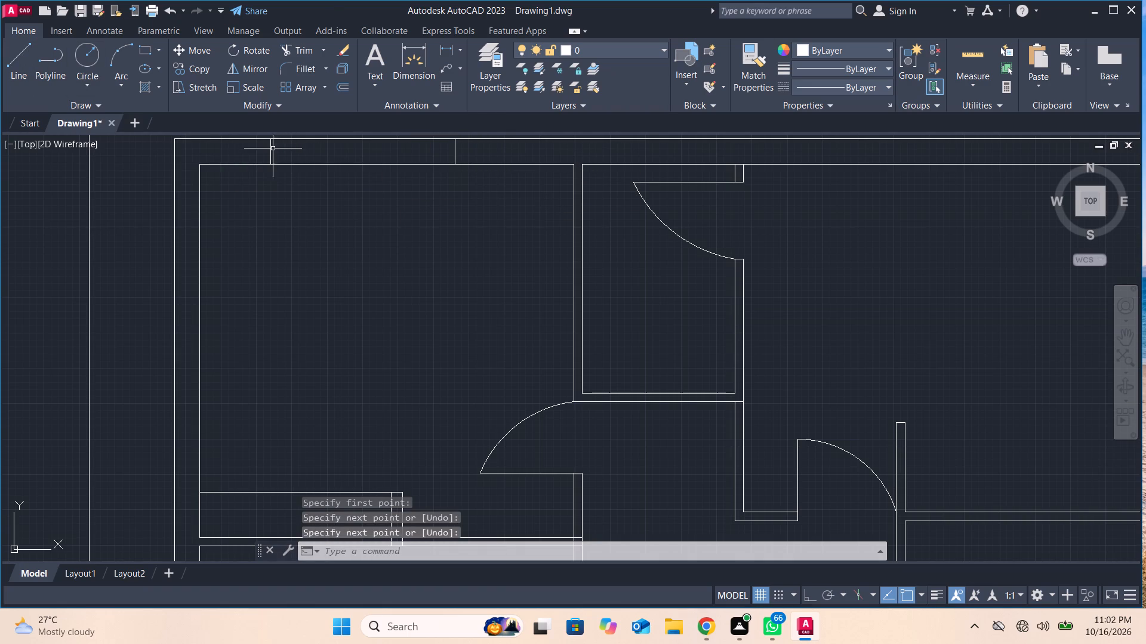
{"action": "left_click", "coordinate": [27, 63]}
{"action": "left_click", "coordinate": [273, 151]}
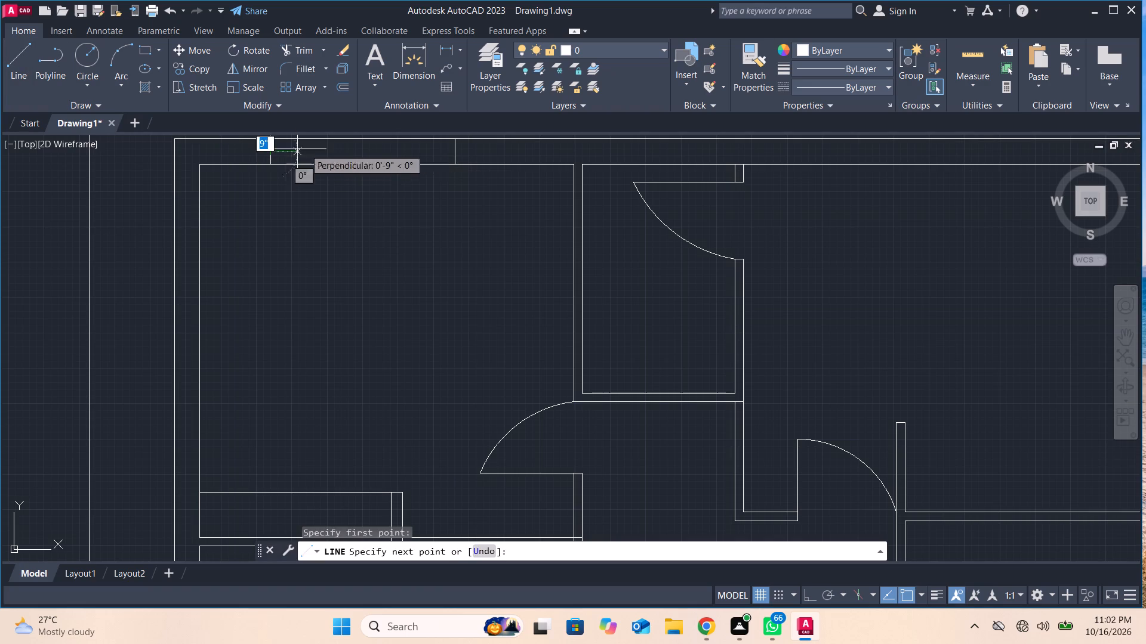
{"action": "left_click", "coordinate": [457, 147]}
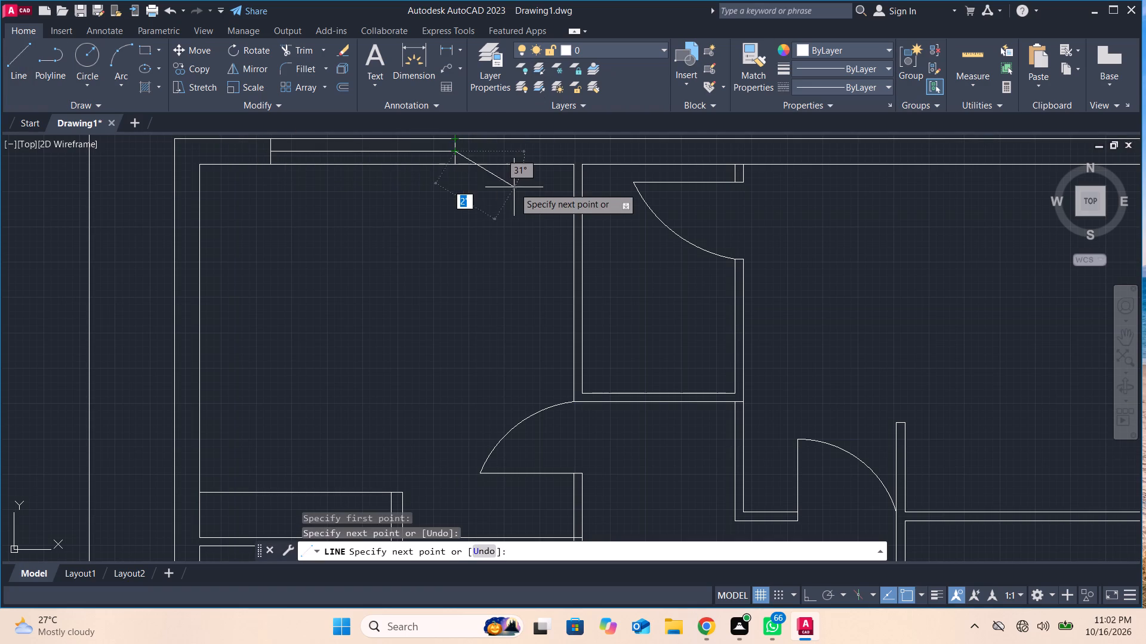
{"action": "key", "text": "Return"}
Draw two window jamb lines across the 9" north wall above the small room east of the northwest room.
{"action": "scroll", "coordinate": [334, 247], "scroll_direction": "down", "scroll_amount": 1}
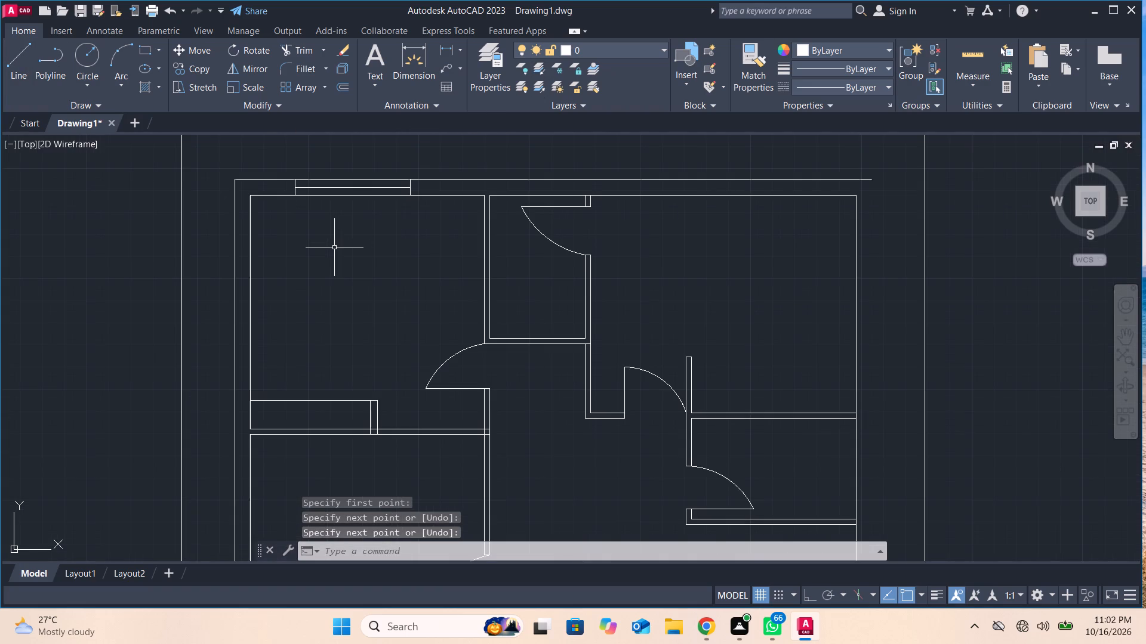
{"action": "left_click", "coordinate": [32, 55]}
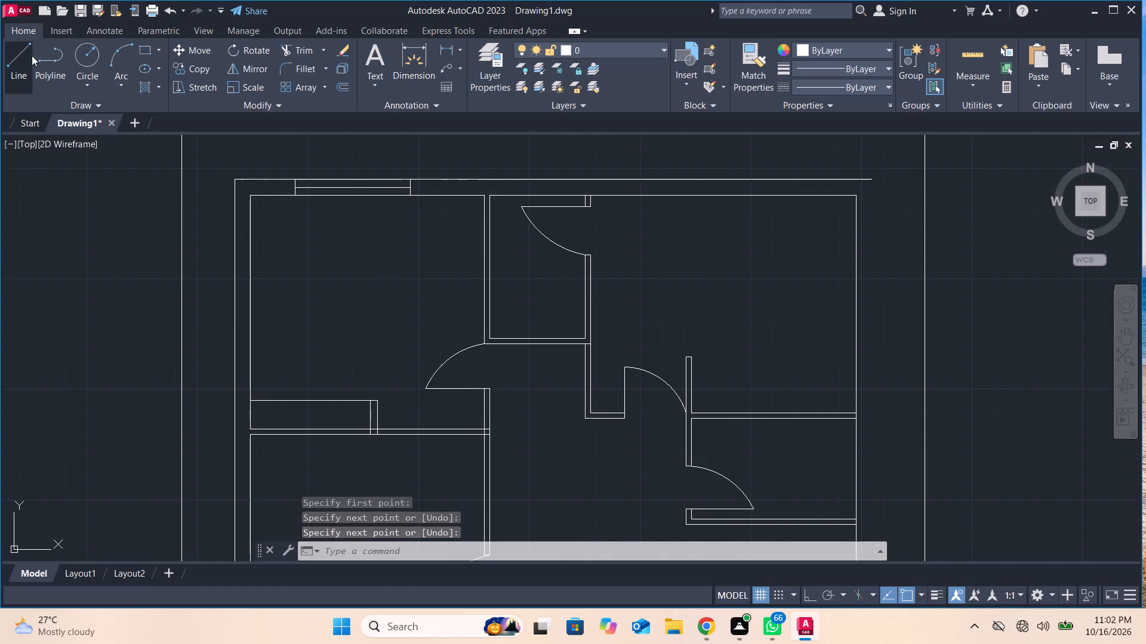
{"action": "middle_click_drag", "start_coordinate": [494, 232], "coordinate": [458, 348]}
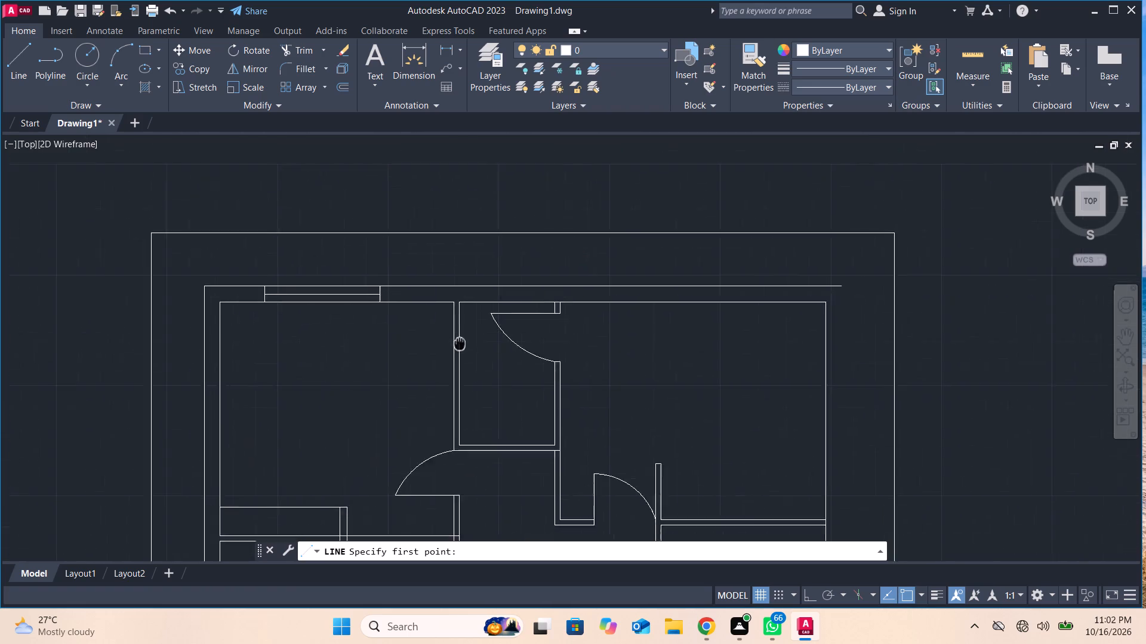
{"action": "middle_click_drag", "start_coordinate": [458, 348], "coordinate": [457, 349]}
{"action": "scroll", "coordinate": [460, 331], "scroll_direction": "up", "scroll_amount": 3}
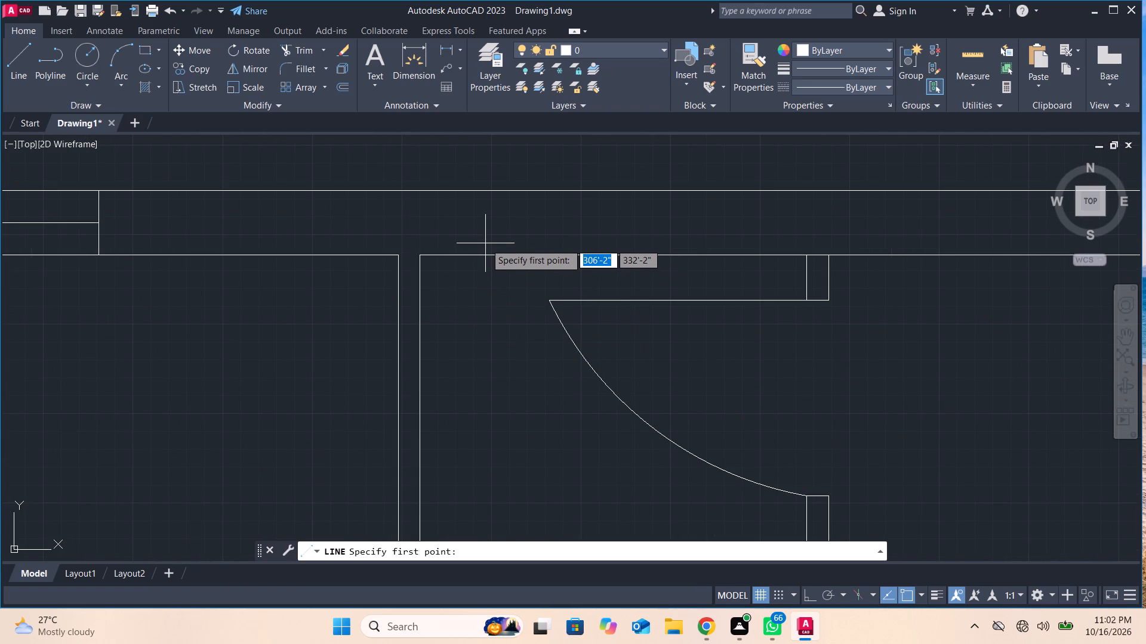
{"action": "left_click", "coordinate": [513, 192]}
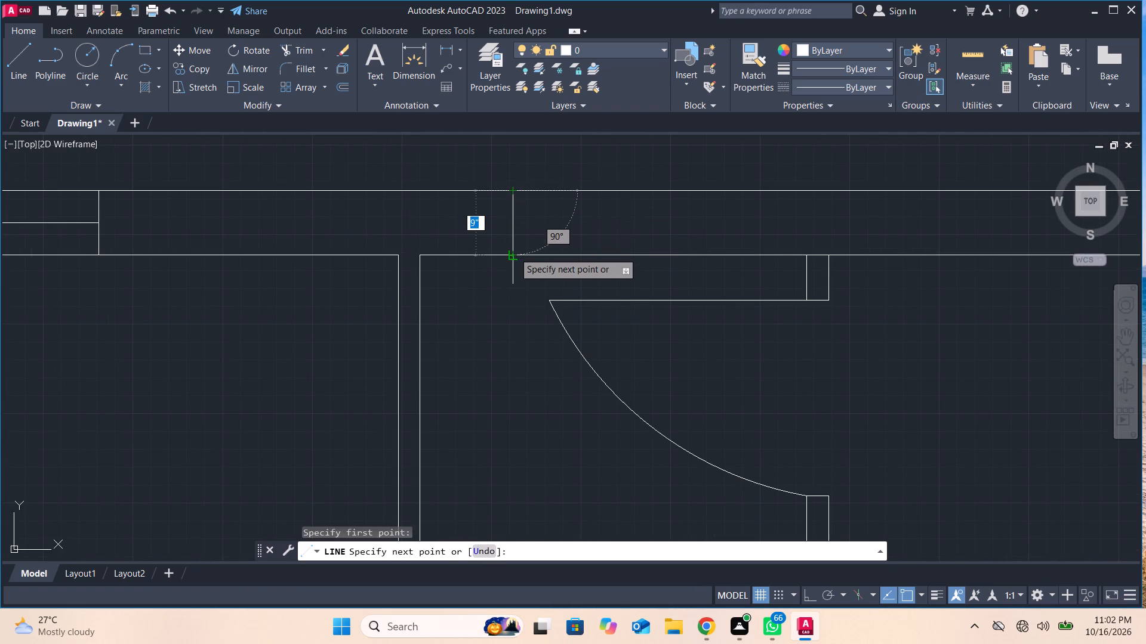
{"action": "left_click", "coordinate": [514, 252]}
{"action": "key", "text": "Return"}
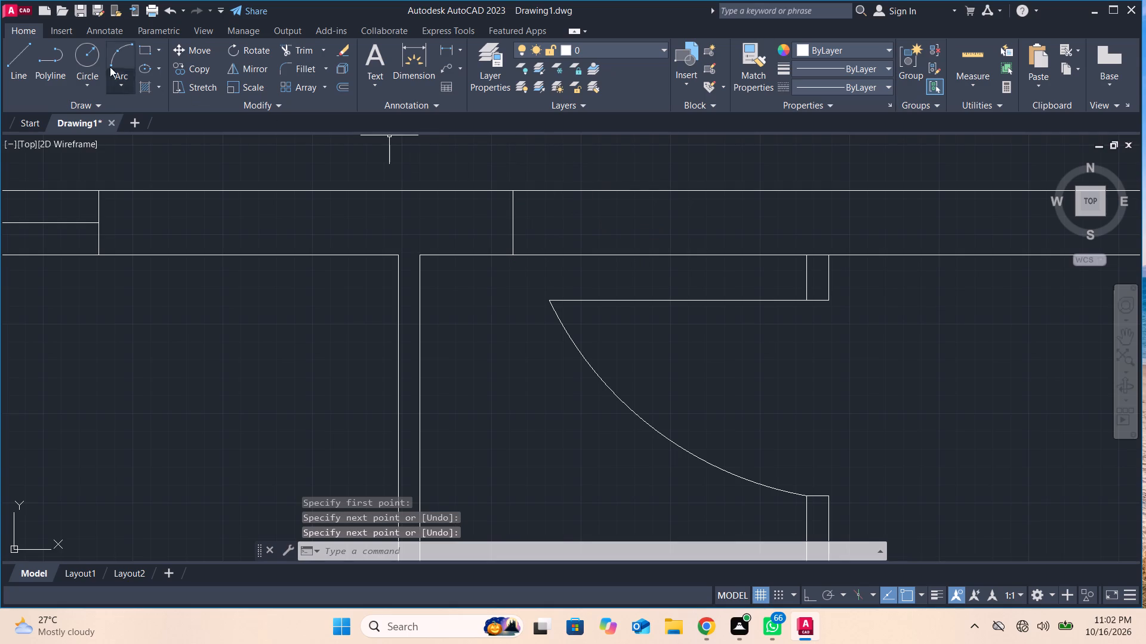
{"action": "left_click", "coordinate": [29, 53]}
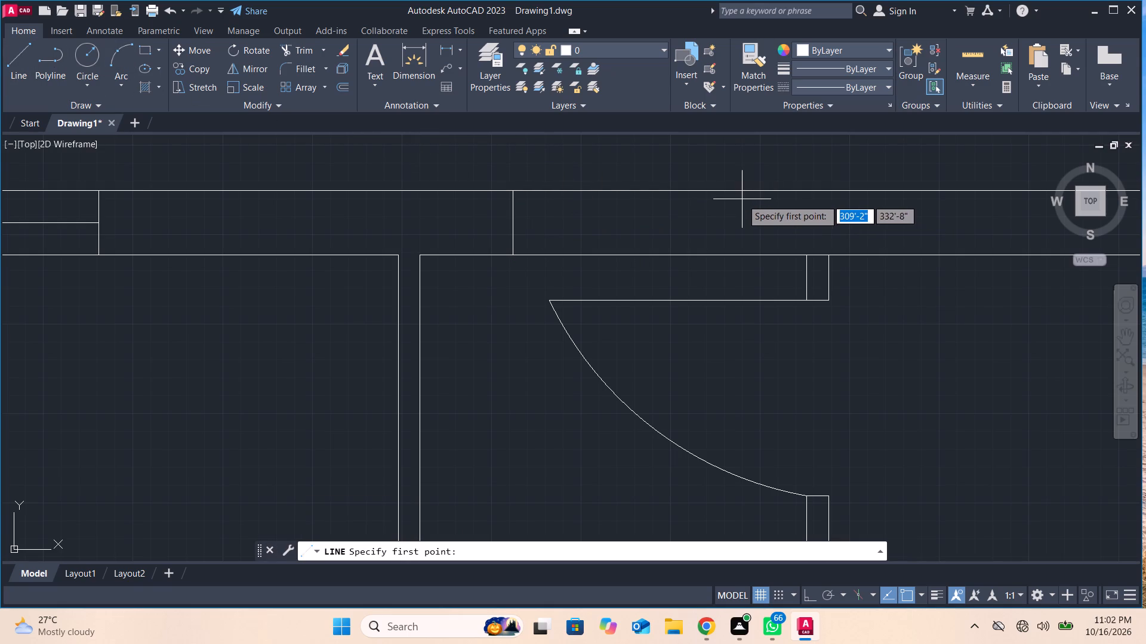
{"action": "left_click", "coordinate": [737, 190]}
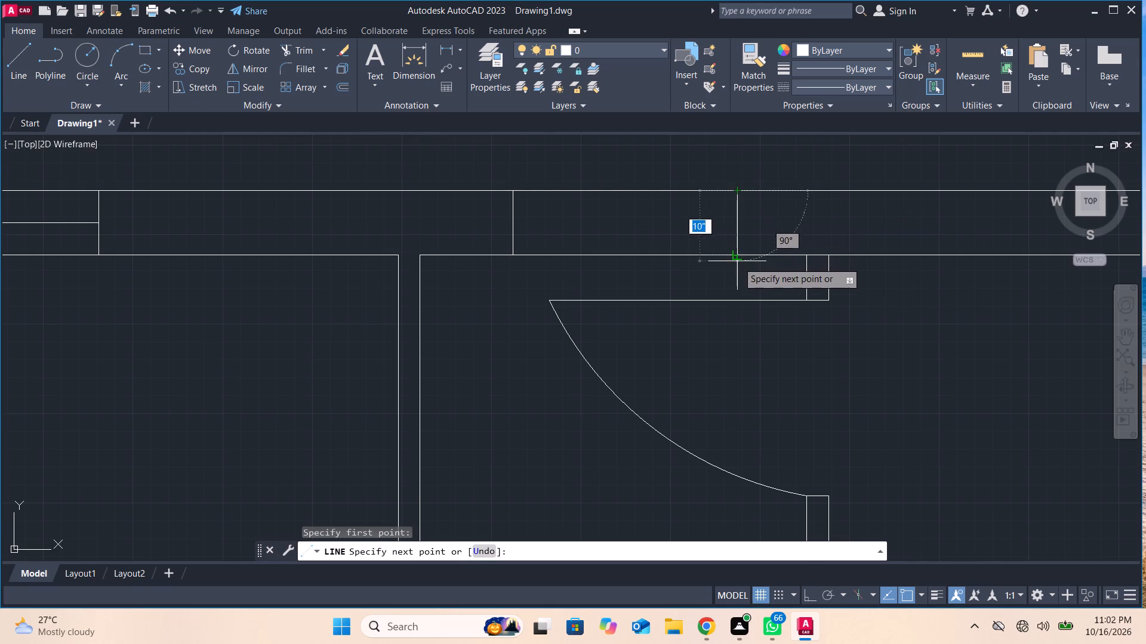
{"action": "left_click", "coordinate": [738, 262]}
{"action": "key", "text": "Return"}
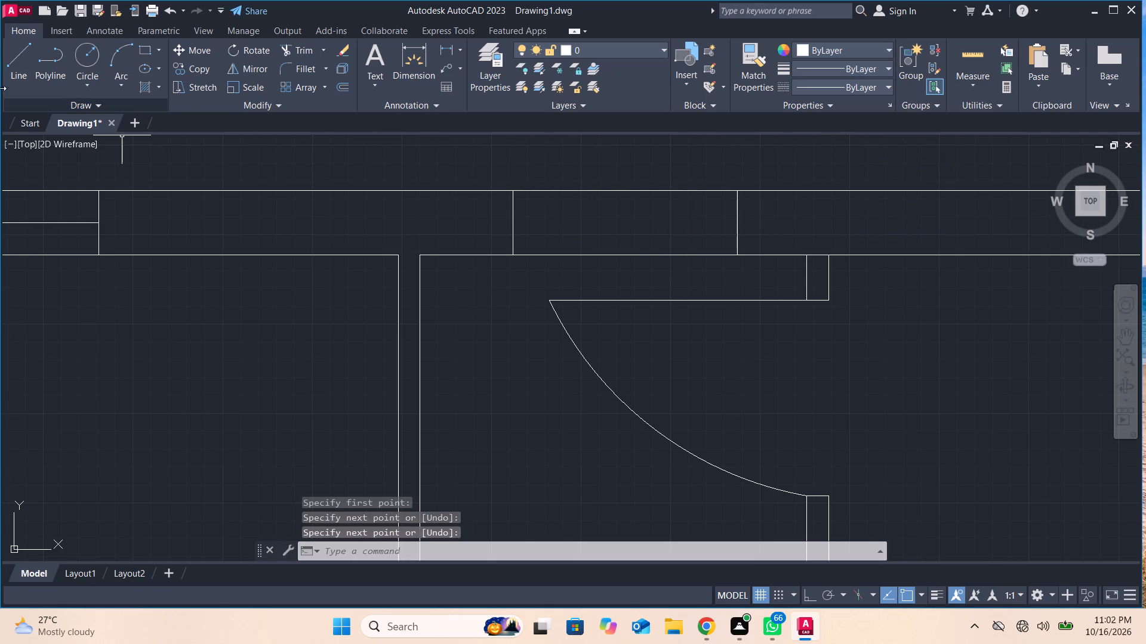
Draw the centre line of the small room's window between the midpoints of its two jamb lines.
{"action": "left_click", "coordinate": [28, 70]}
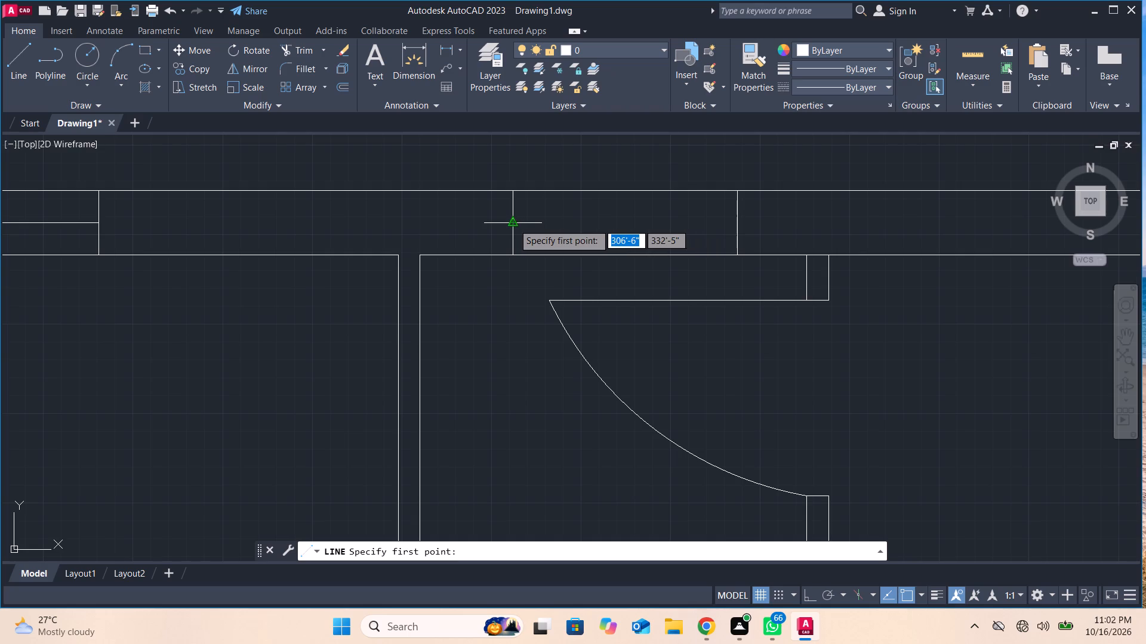
{"action": "left_click", "coordinate": [513, 224]}
{"action": "left_click", "coordinate": [735, 225]}
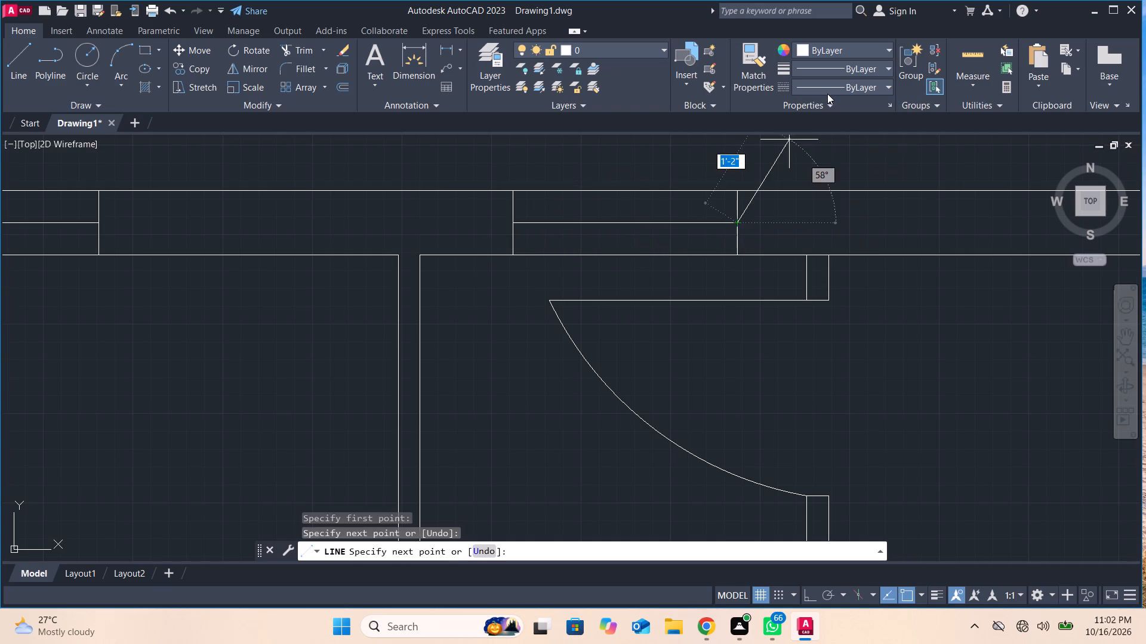
{"action": "key", "text": "Return"}
{"action": "scroll", "coordinate": [438, 295], "scroll_direction": "down", "scroll_amount": 2}
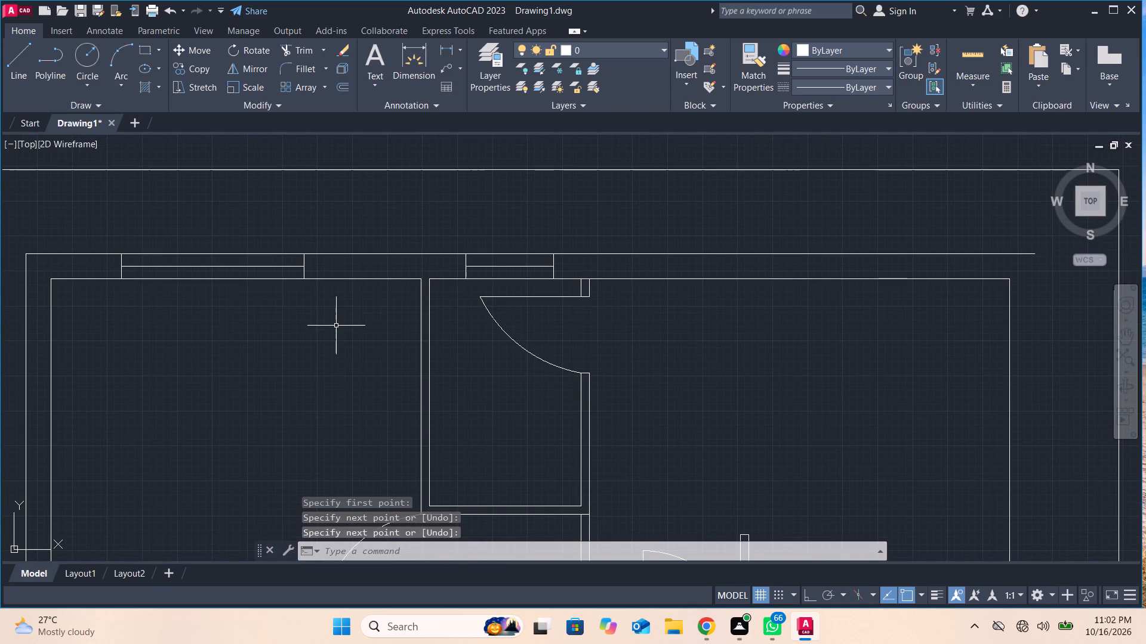
Draw two window jamb lines about 4'-8" apart across the 9" west wall of the room south of the northwest room.
{"action": "middle_click_drag", "start_coordinate": [336, 326], "coordinate": [350, 275]}
{"action": "left_click", "coordinate": [24, 55]}
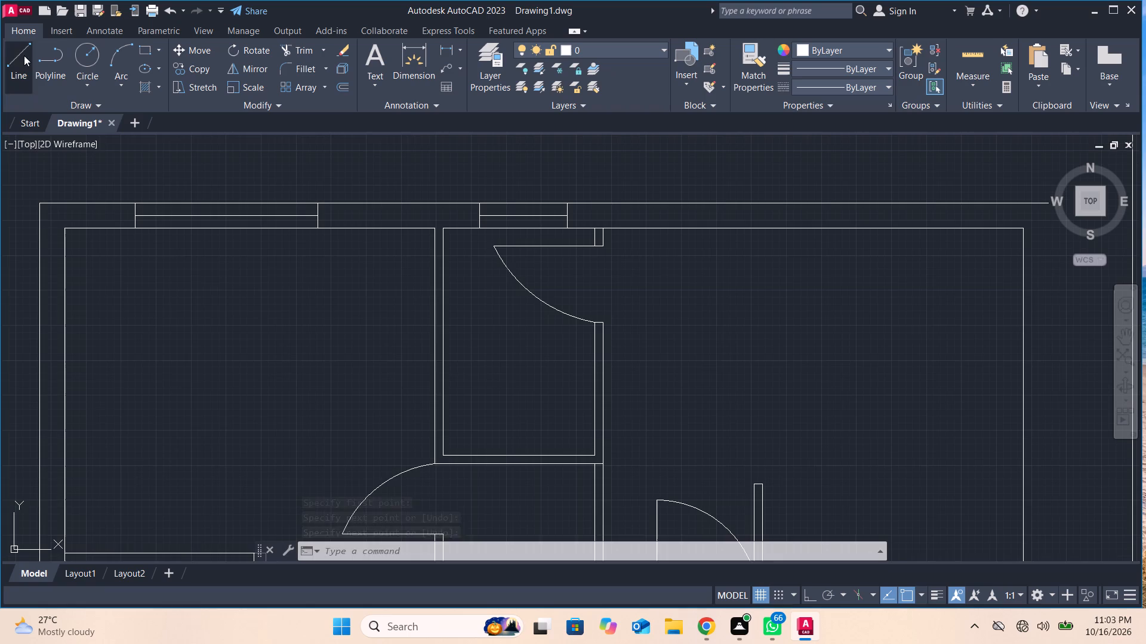
{"action": "scroll", "coordinate": [139, 305], "scroll_direction": "down", "scroll_amount": 2}
{"action": "middle_click_drag", "start_coordinate": [140, 305], "coordinate": [231, 174]}
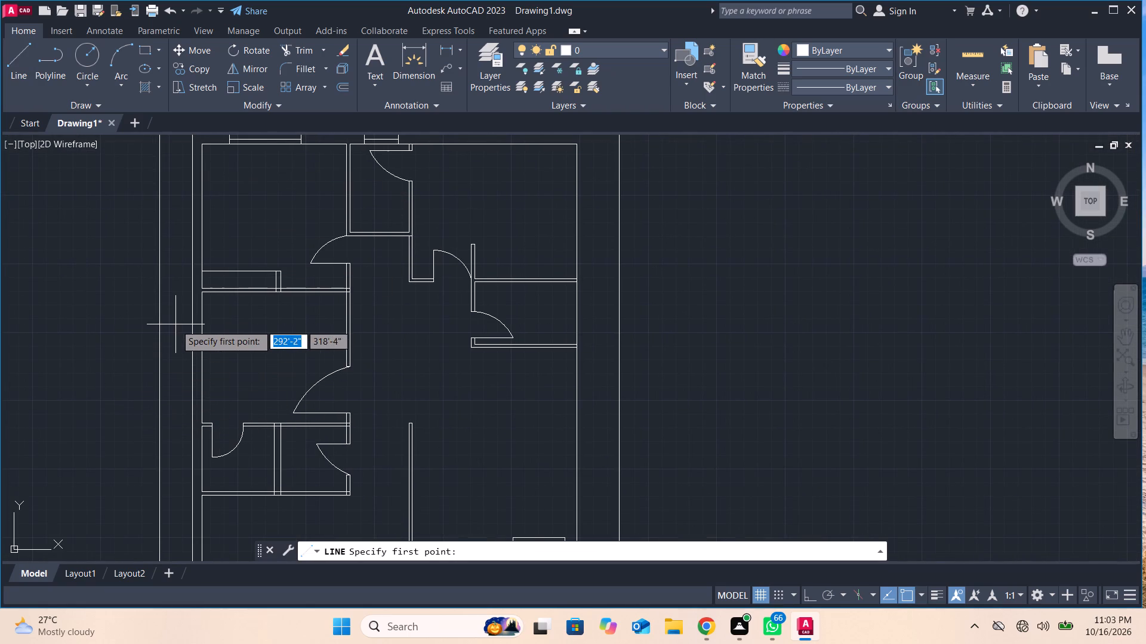
{"action": "scroll", "coordinate": [195, 327], "scroll_direction": "up", "scroll_amount": 2}
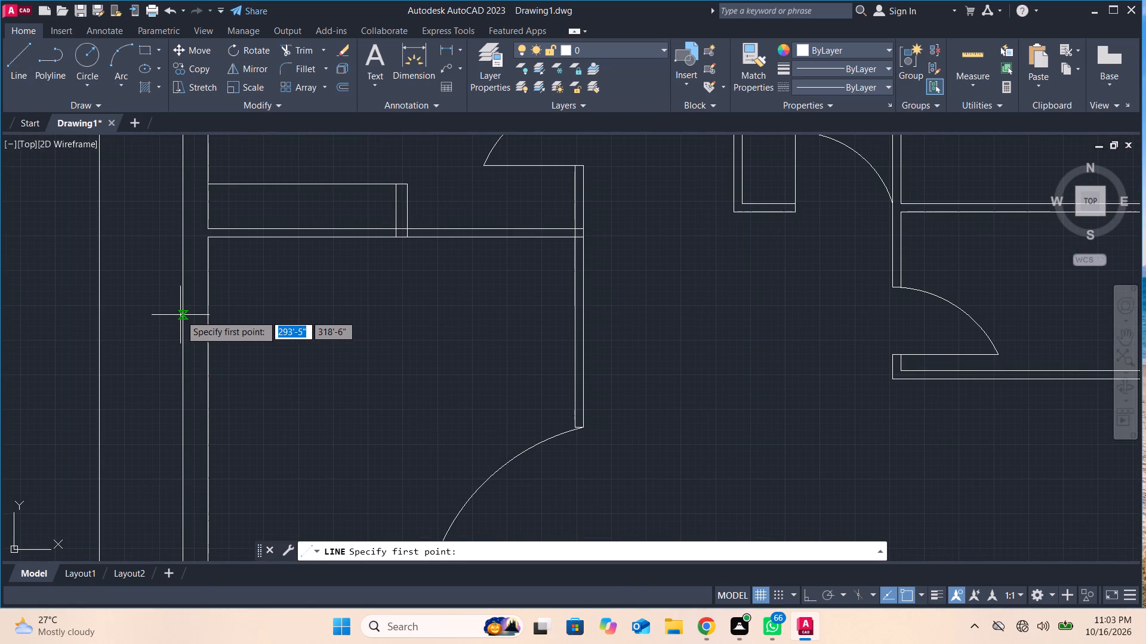
{"action": "left_click", "coordinate": [183, 315]}
{"action": "left_click", "coordinate": [205, 316]}
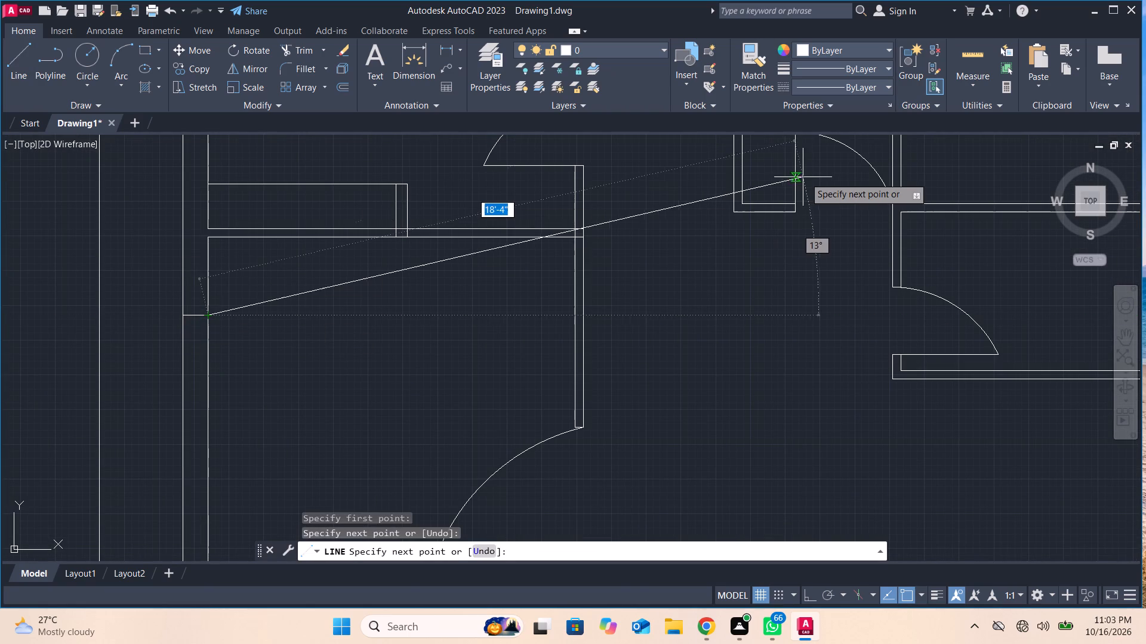
{"action": "key", "text": "Return"}
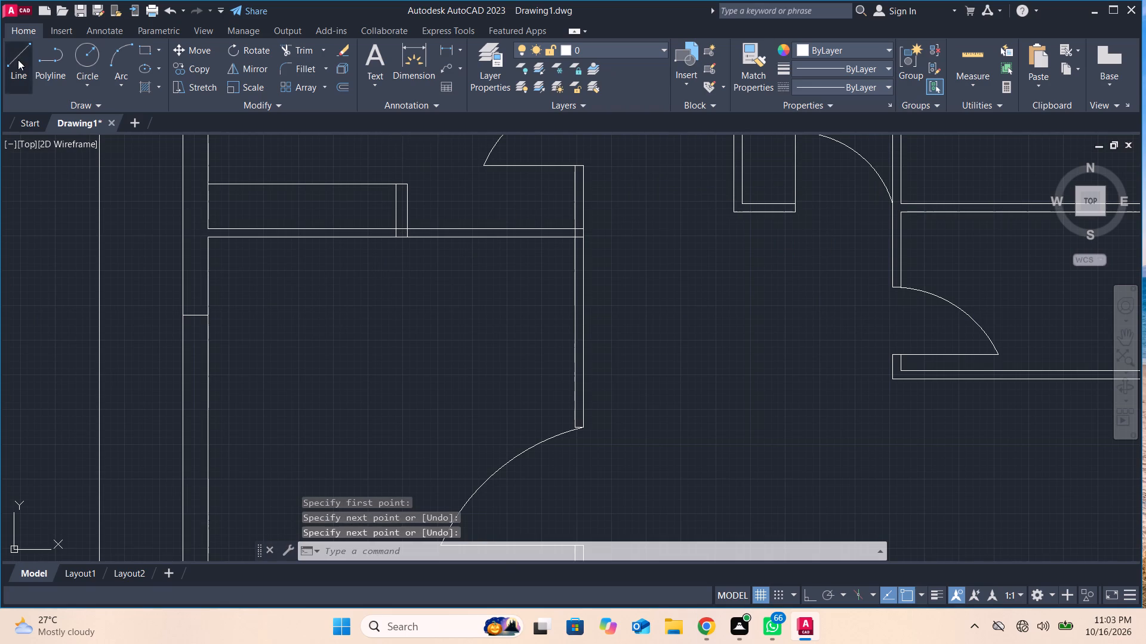
{"action": "left_click", "coordinate": [18, 60]}
{"action": "scroll", "coordinate": [128, 276], "scroll_direction": "down", "scroll_amount": 1}
{"action": "middle_click_drag", "start_coordinate": [135, 288], "coordinate": [199, 178]}
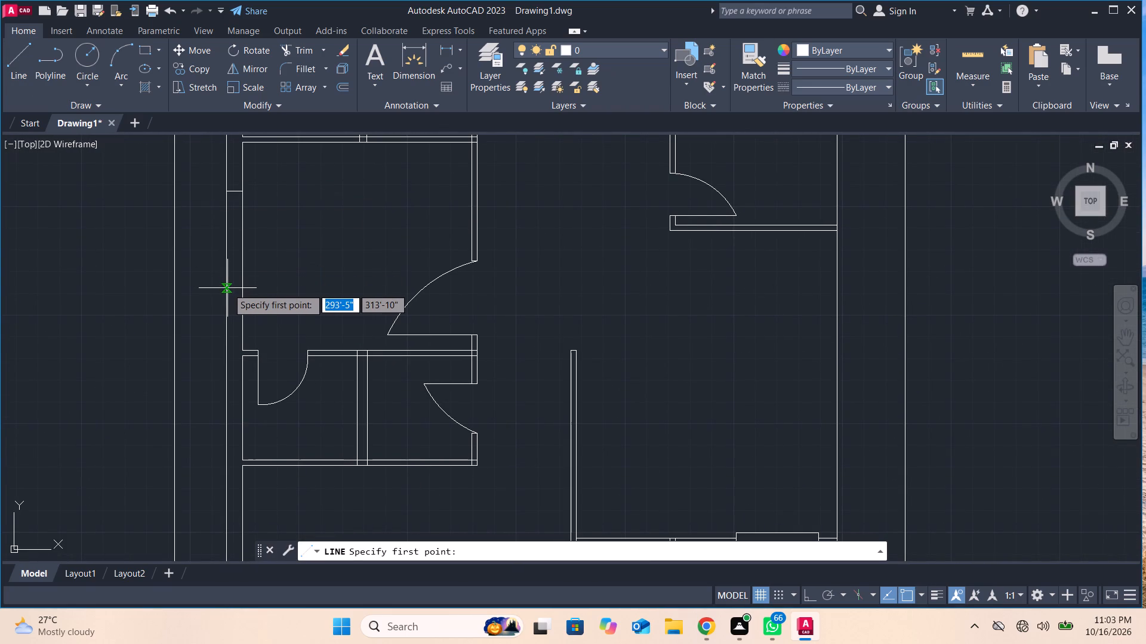
{"action": "left_click", "coordinate": [226, 290]}
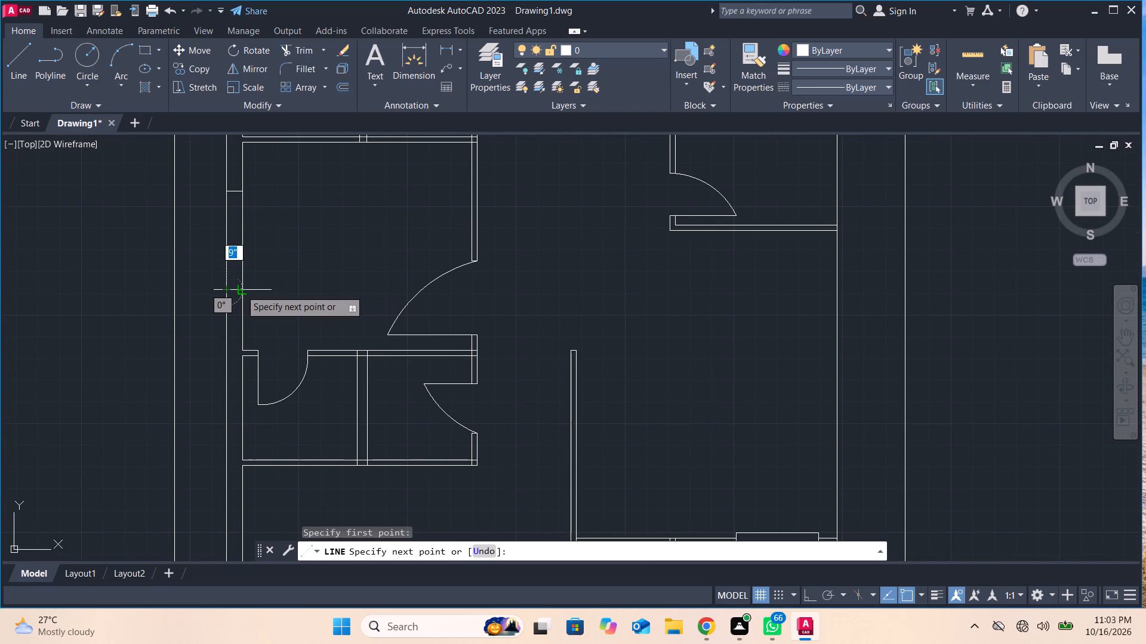
{"action": "left_click", "coordinate": [245, 290]}
{"action": "key", "text": "Return"}
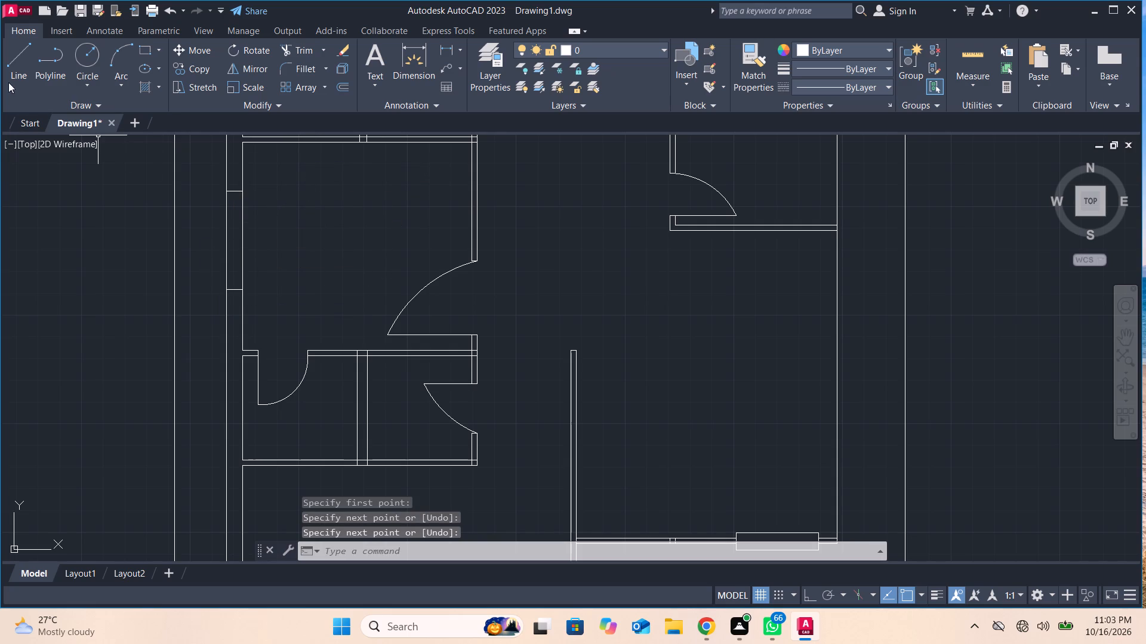
Draw that west window's centre line between the midpoints of its two jamb lines.
{"action": "left_click", "coordinate": [10, 65]}
{"action": "scroll", "coordinate": [224, 194], "scroll_direction": "up", "scroll_amount": 1}
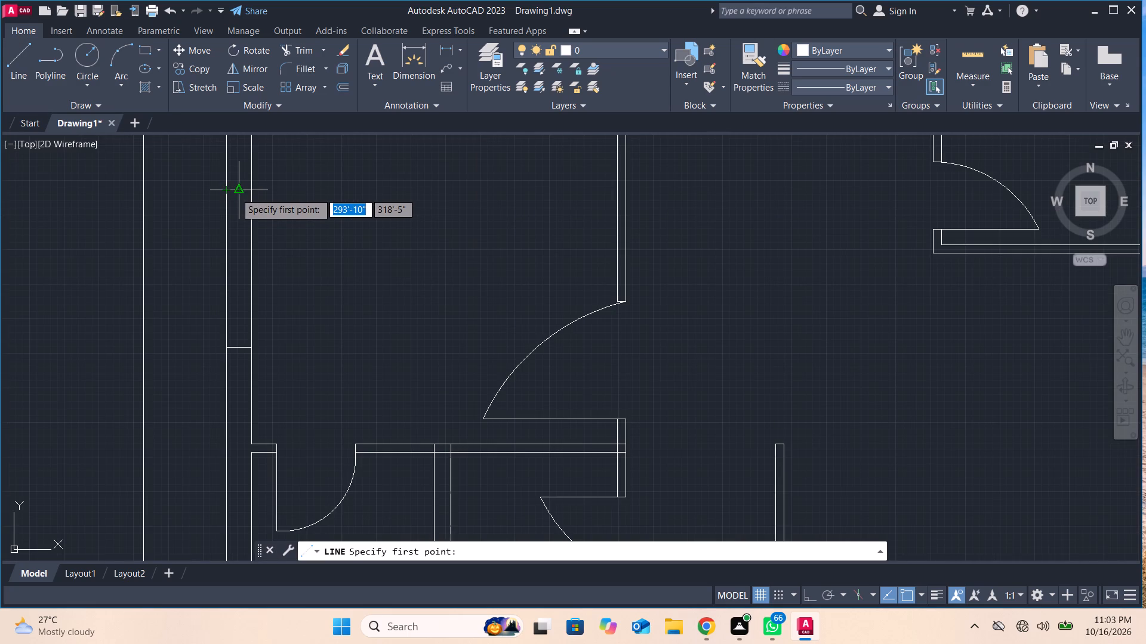
{"action": "left_click", "coordinate": [235, 191]}
{"action": "left_click", "coordinate": [236, 346]}
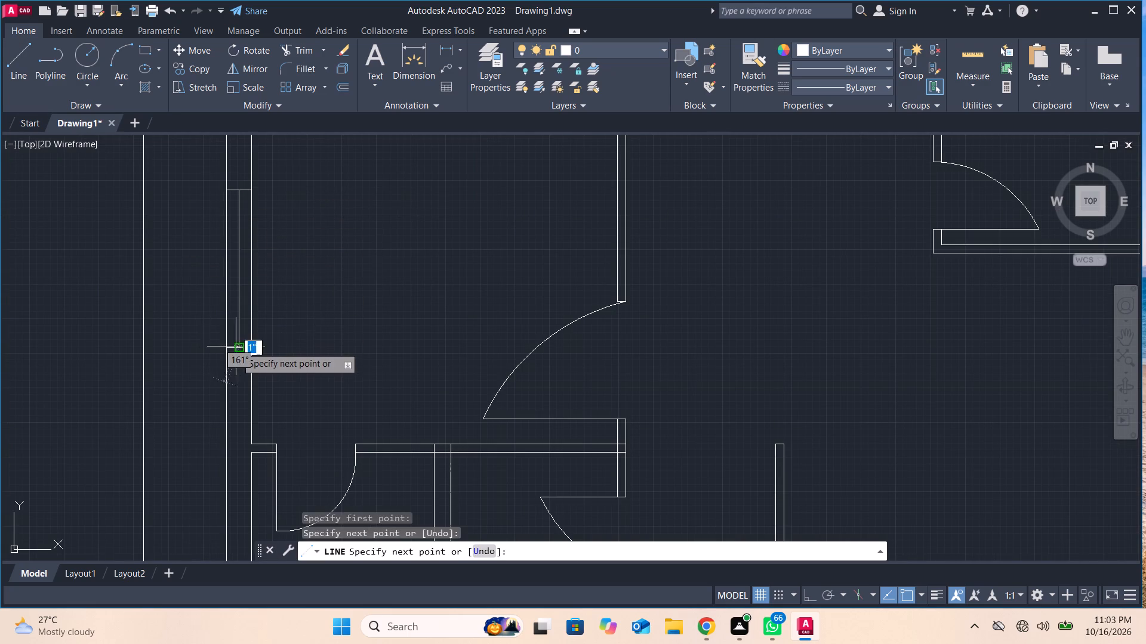
{"action": "key", "text": "Return"}
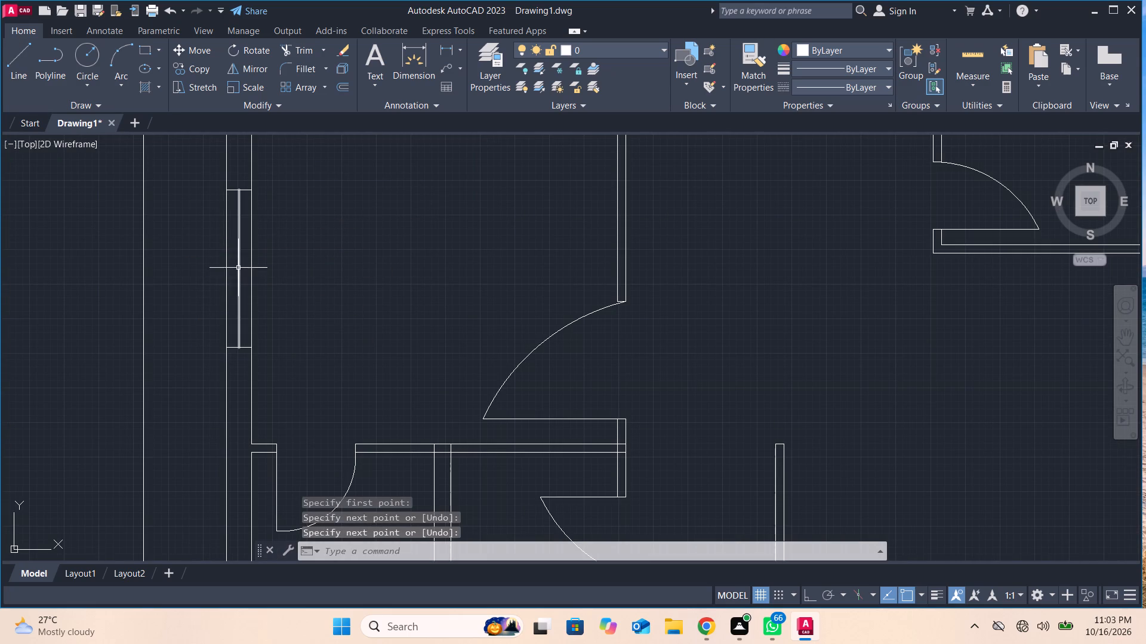
Draw two window jamb lines across the 9" west wall of the small room directly south of that room.
{"action": "middle_click_drag", "start_coordinate": [224, 397], "coordinate": [252, 230]}
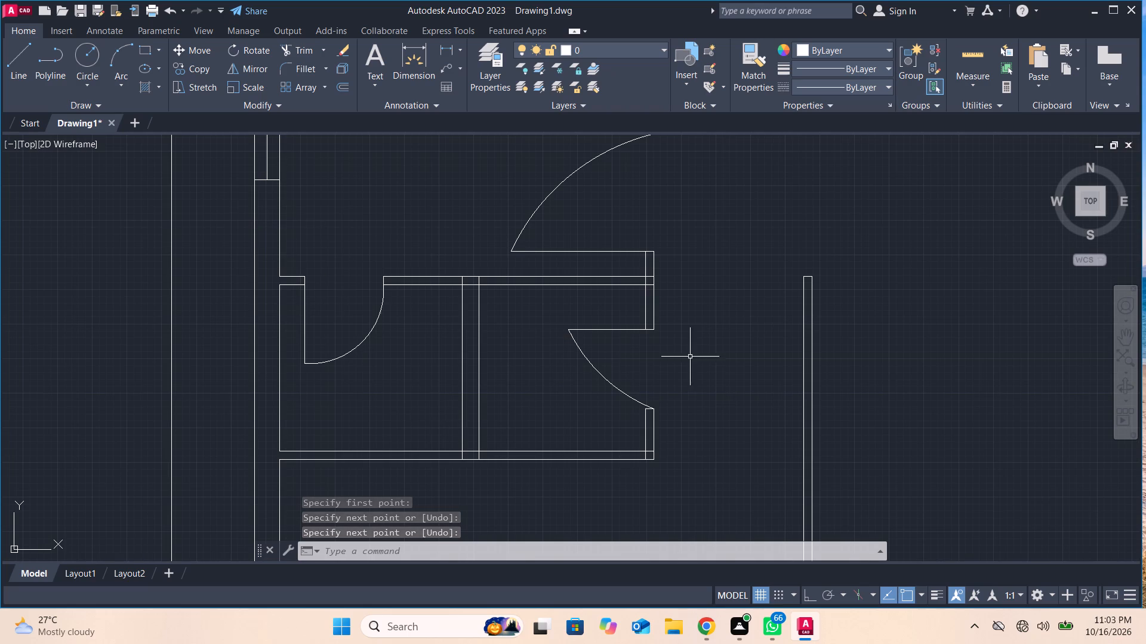
{"action": "left_click", "coordinate": [16, 55]}
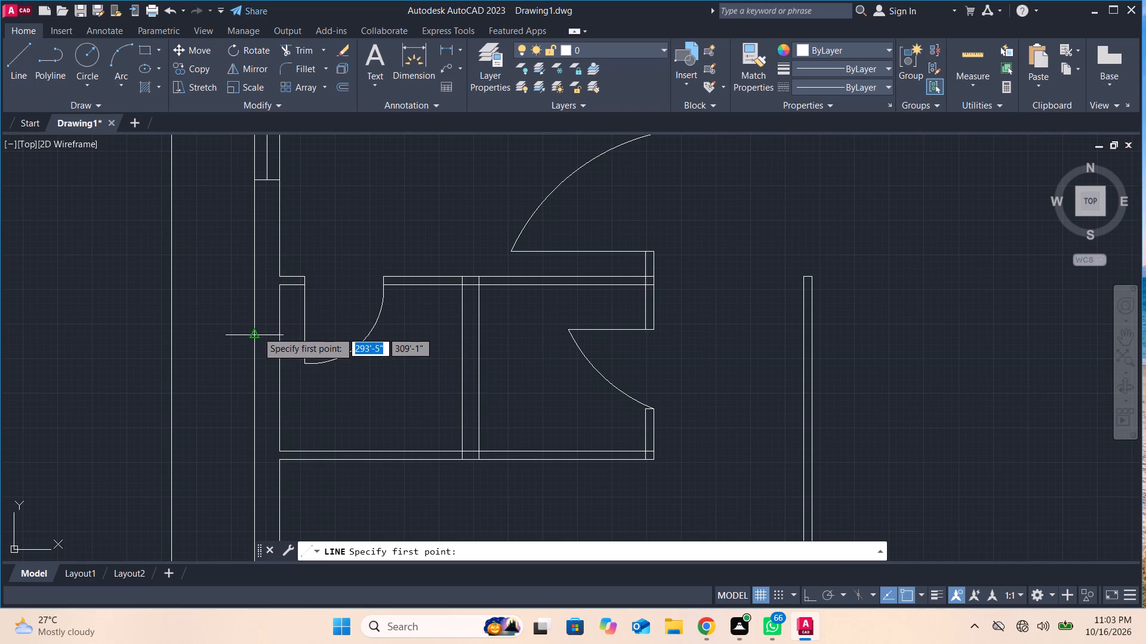
{"action": "left_click", "coordinate": [255, 321]}
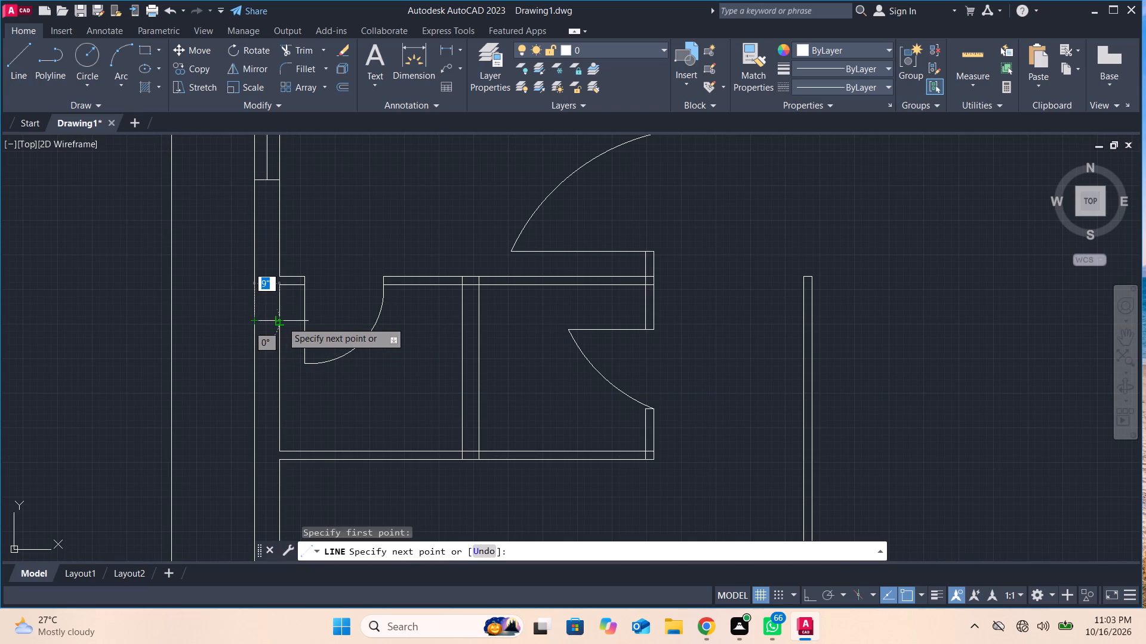
{"action": "left_click", "coordinate": [282, 321]}
{"action": "key", "text": "Return"}
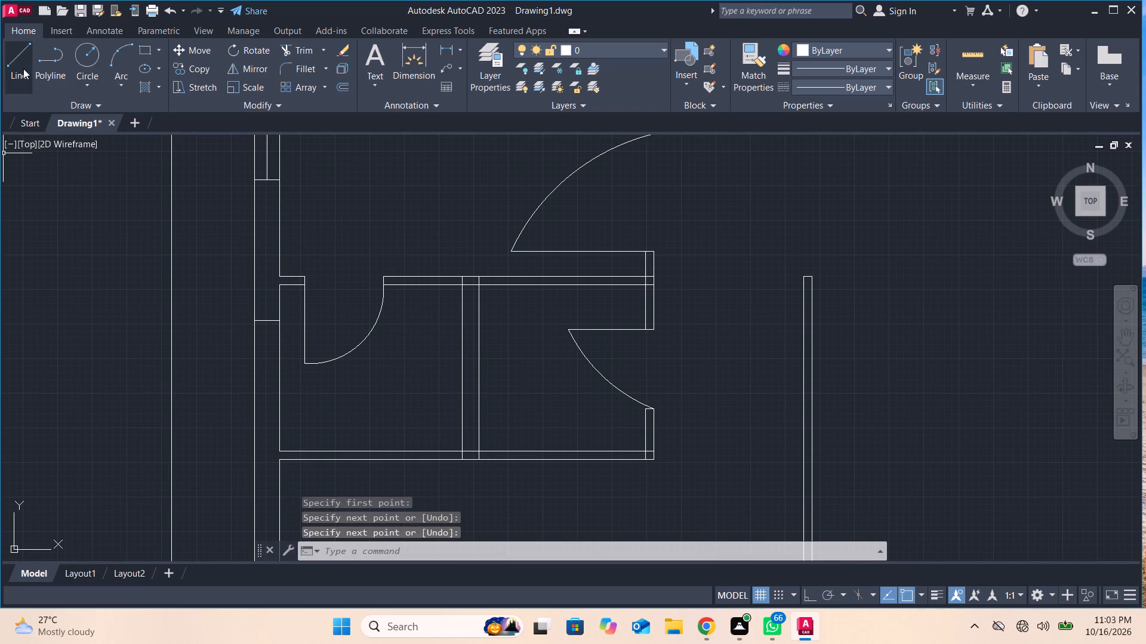
{"action": "left_click", "coordinate": [23, 69]}
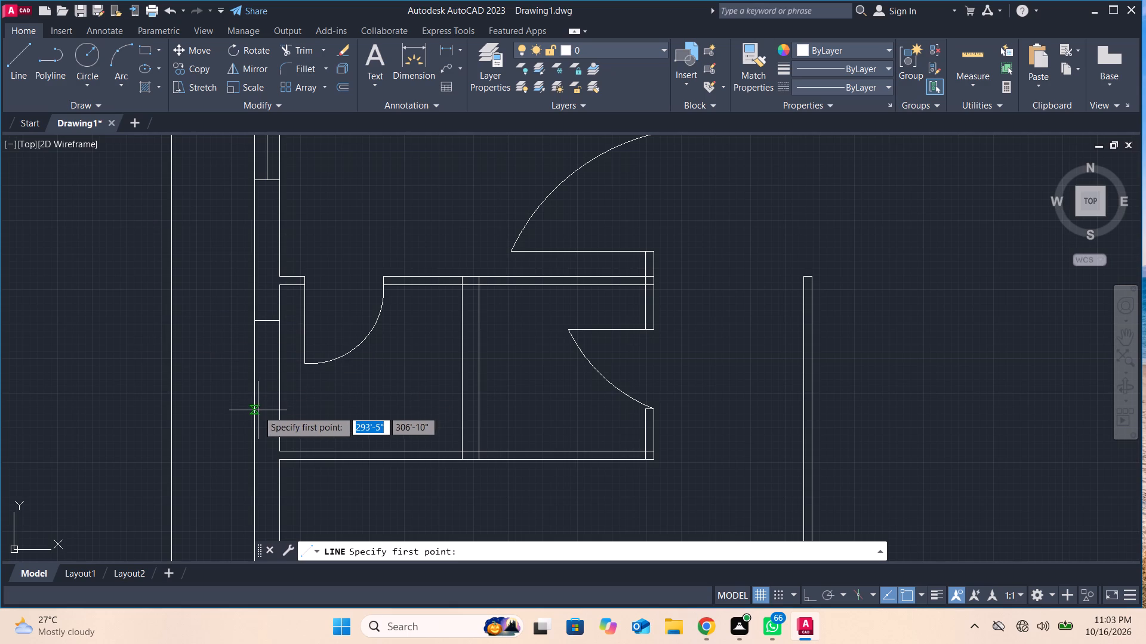
{"action": "left_click", "coordinate": [254, 413]}
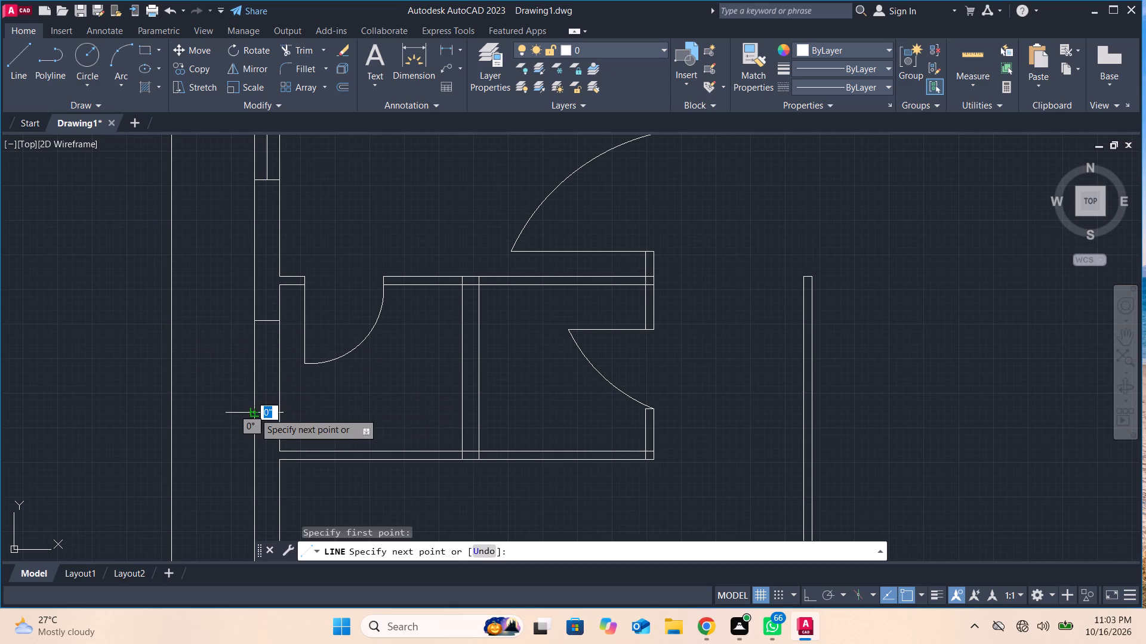
{"action": "left_click", "coordinate": [289, 415]}
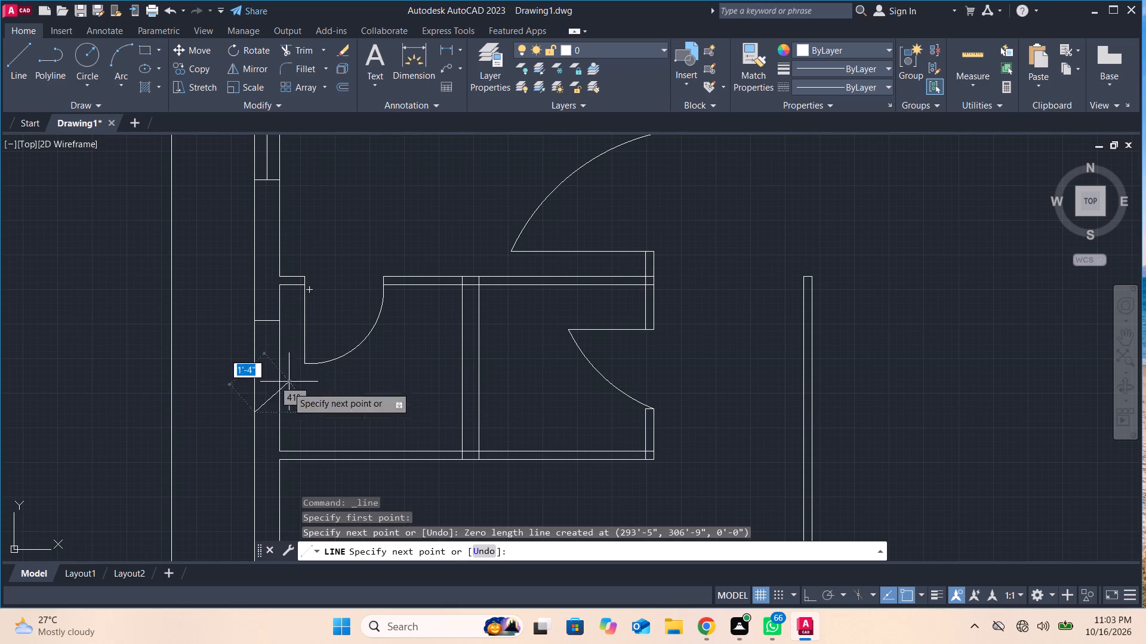
{"action": "left_click", "coordinate": [281, 413]}
{"action": "key", "text": "Return"}
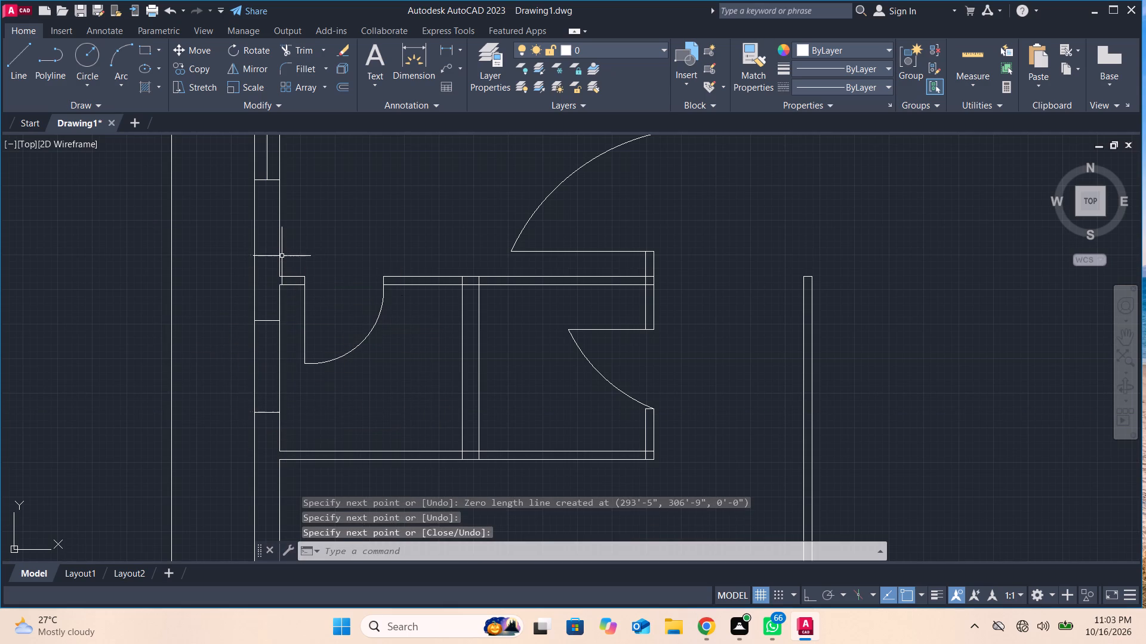
Draw the small west room's window centre line between the midpoints of its two jamb lines.
{"action": "left_click", "coordinate": [19, 70]}
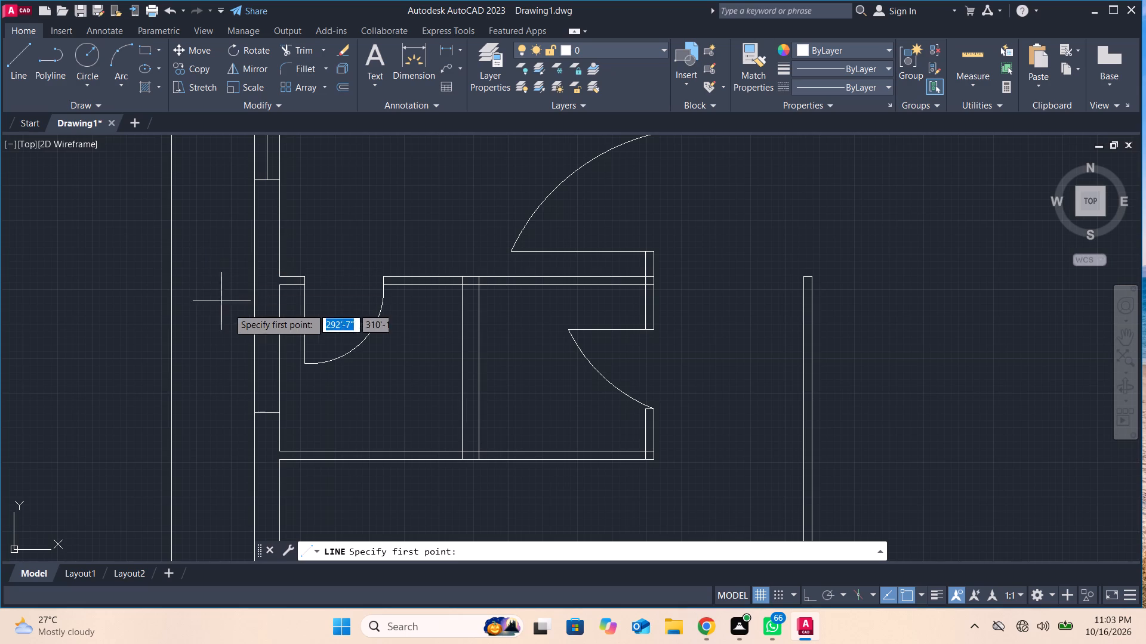
{"action": "left_click_drag", "start_coordinate": [266, 323], "coordinate": [263, 329]}
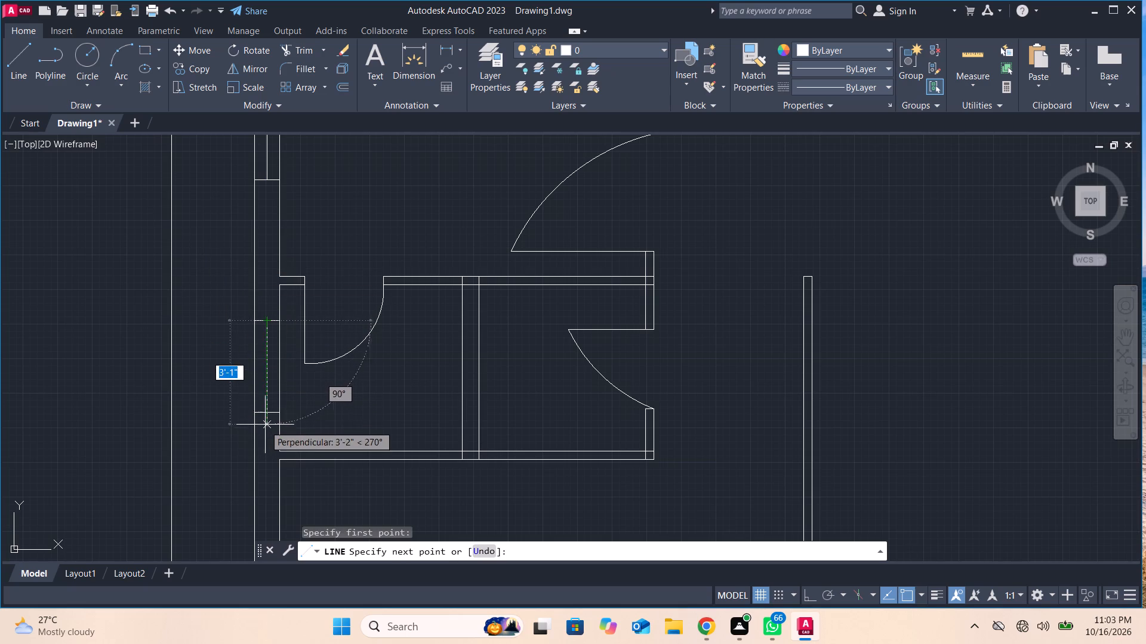
{"action": "left_click", "coordinate": [266, 413]}
{"action": "key", "text": "Return"}
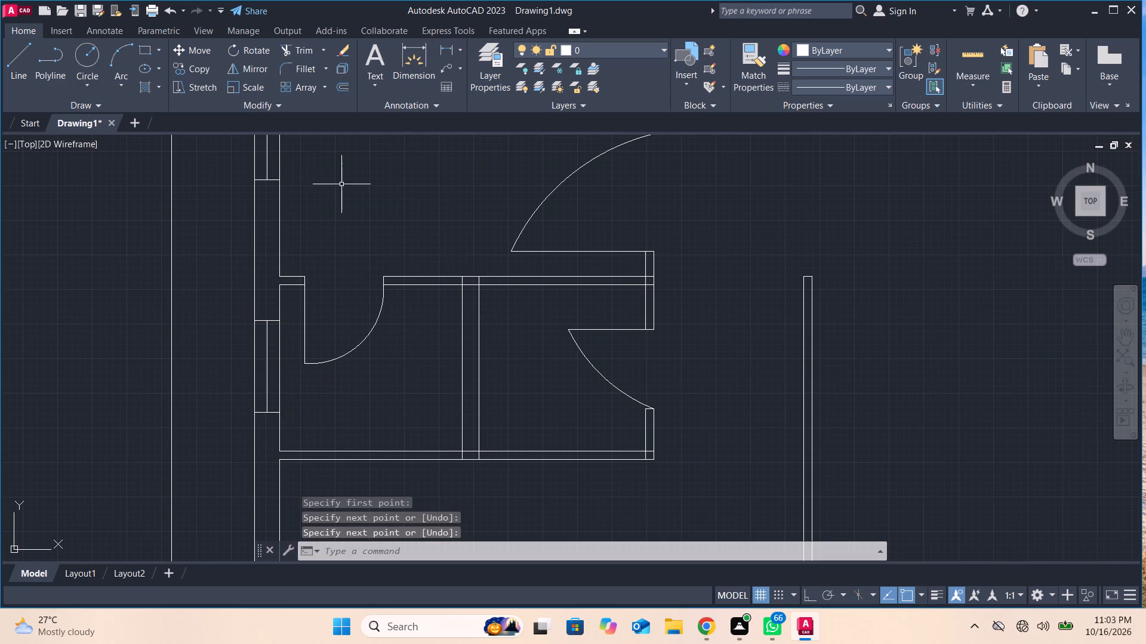
Draw two window jamb lines about 6' apart across the 9" west wall of the large room north of the staircase.
{"action": "scroll", "coordinate": [223, 444], "scroll_direction": "down", "scroll_amount": 1}
{"action": "middle_click_drag", "start_coordinate": [223, 441], "coordinate": [251, 327]}
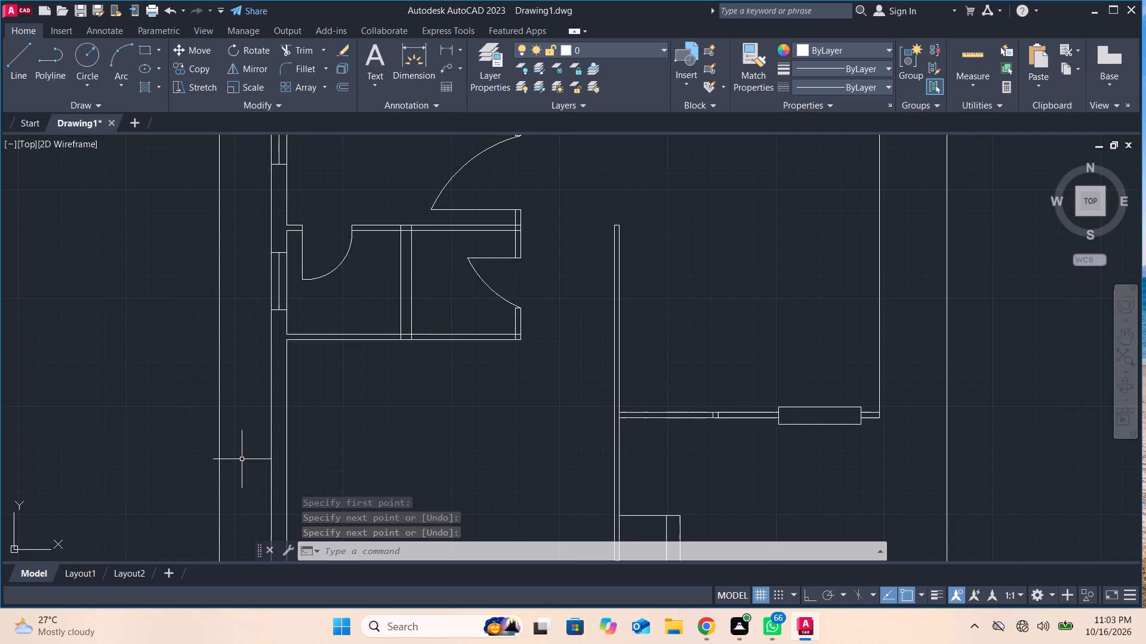
{"action": "middle_click_drag", "start_coordinate": [242, 459], "coordinate": [237, 368]}
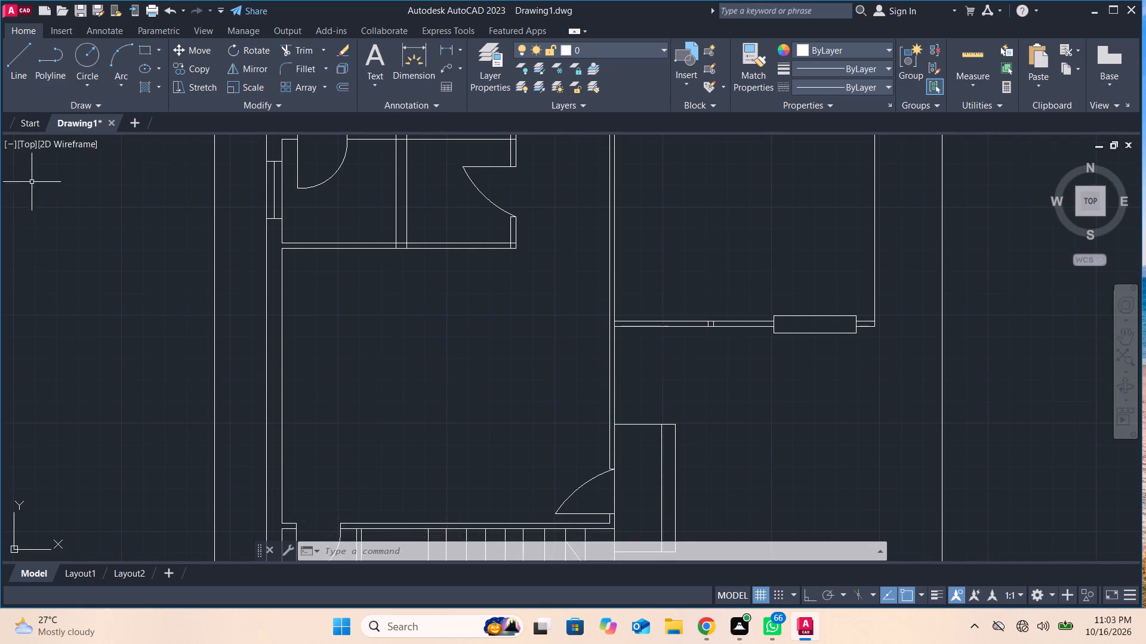
{"action": "left_click", "coordinate": [29, 54]}
{"action": "scroll", "coordinate": [260, 353], "scroll_direction": "down", "scroll_amount": 1}
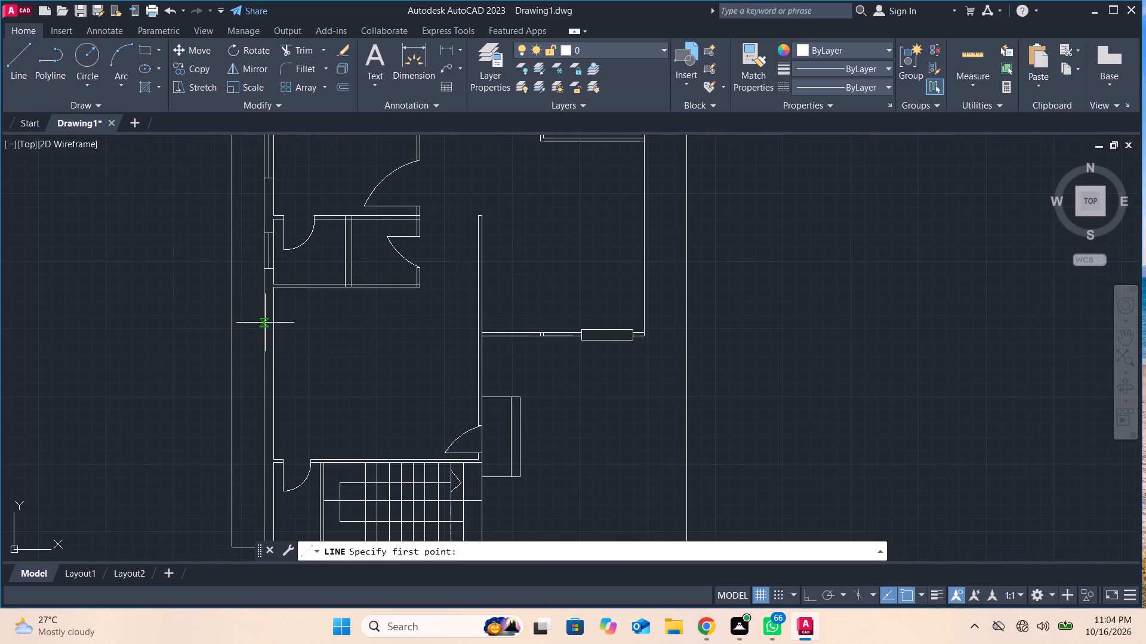
{"action": "scroll", "coordinate": [264, 324], "scroll_direction": "up", "scroll_amount": 1}
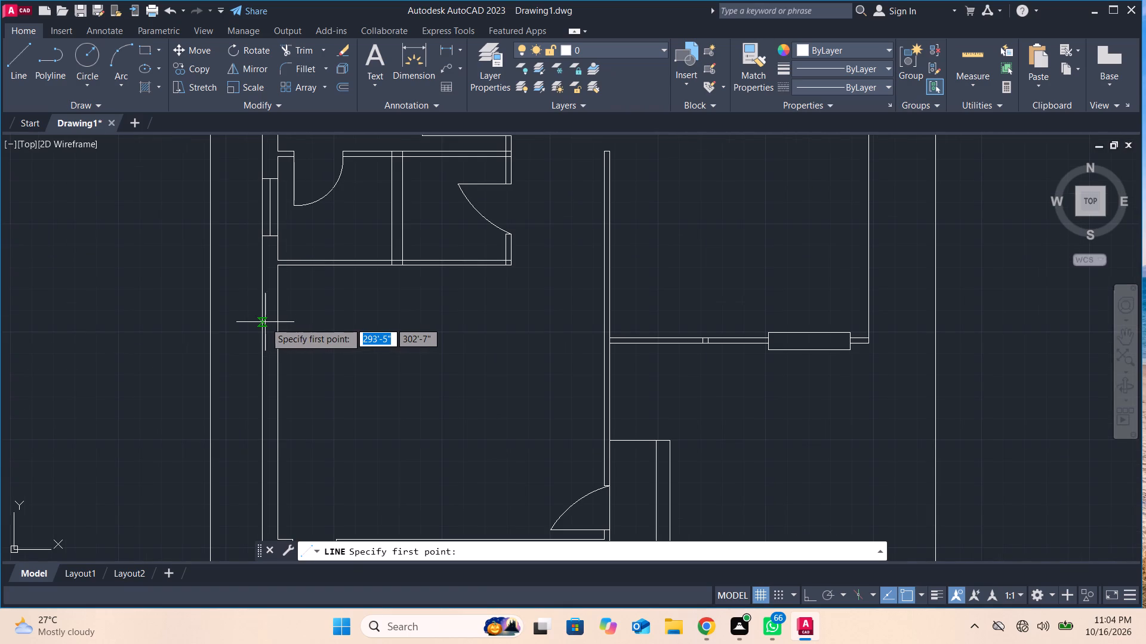
{"action": "left_click", "coordinate": [261, 322]}
{"action": "left_click", "coordinate": [279, 320]}
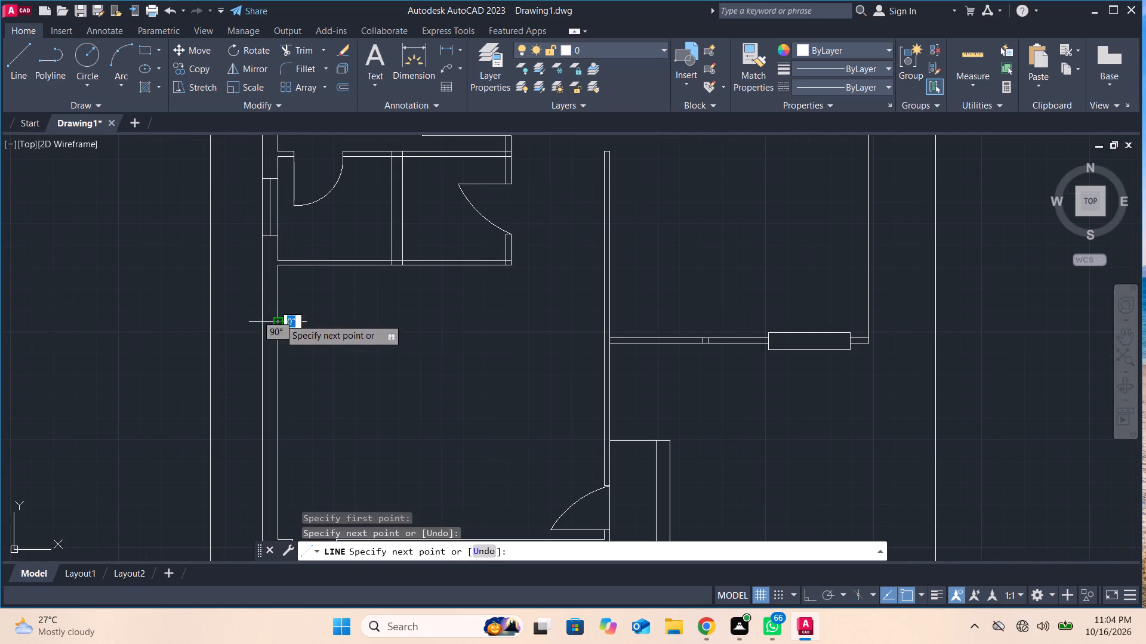
{"action": "key", "text": "Return"}
{"action": "left_click", "coordinate": [32, 65]}
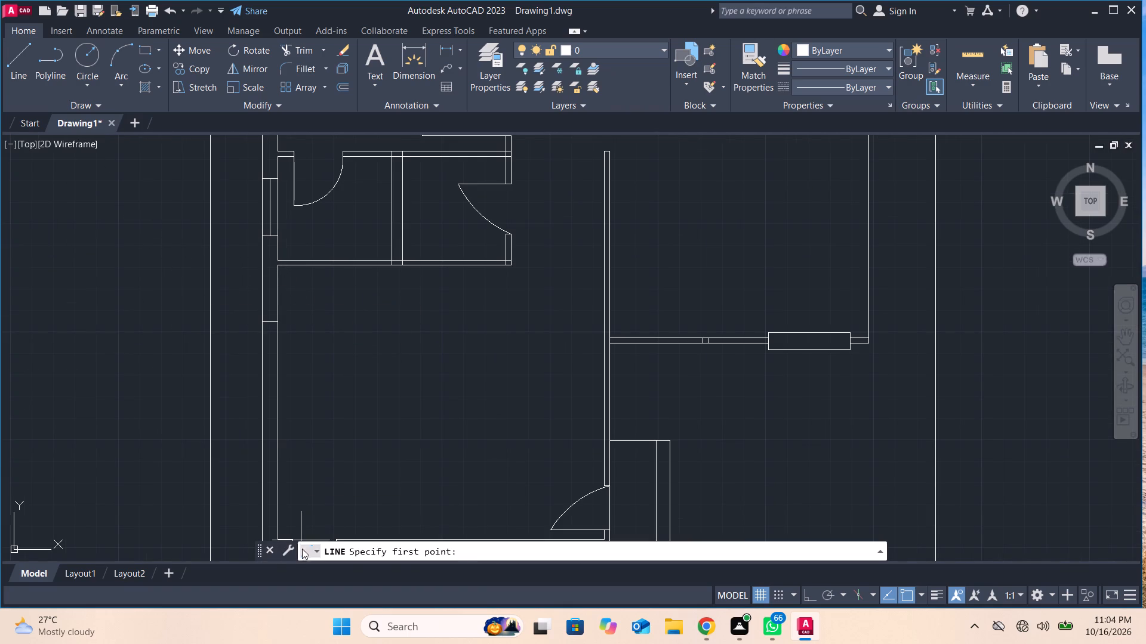
{"action": "left_click", "coordinate": [263, 446]}
{"action": "left_click", "coordinate": [277, 445]}
{"action": "key", "text": "Return"}
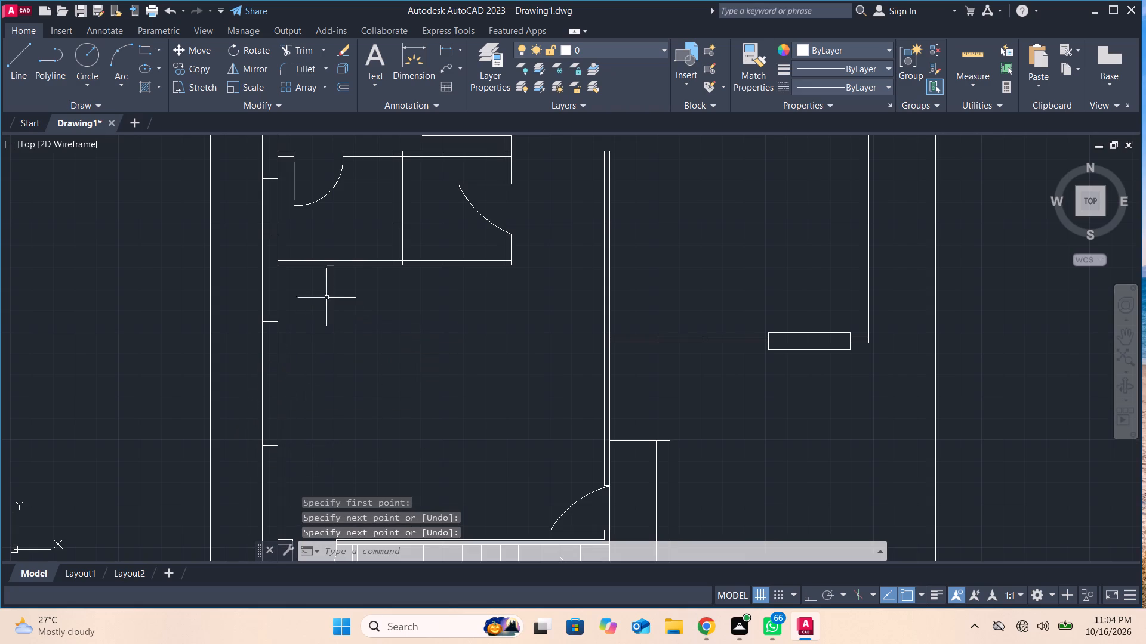
Draw the large room's west window centre line between the midpoints of its two jamb lines.
{"action": "left_click", "coordinate": [18, 63]}
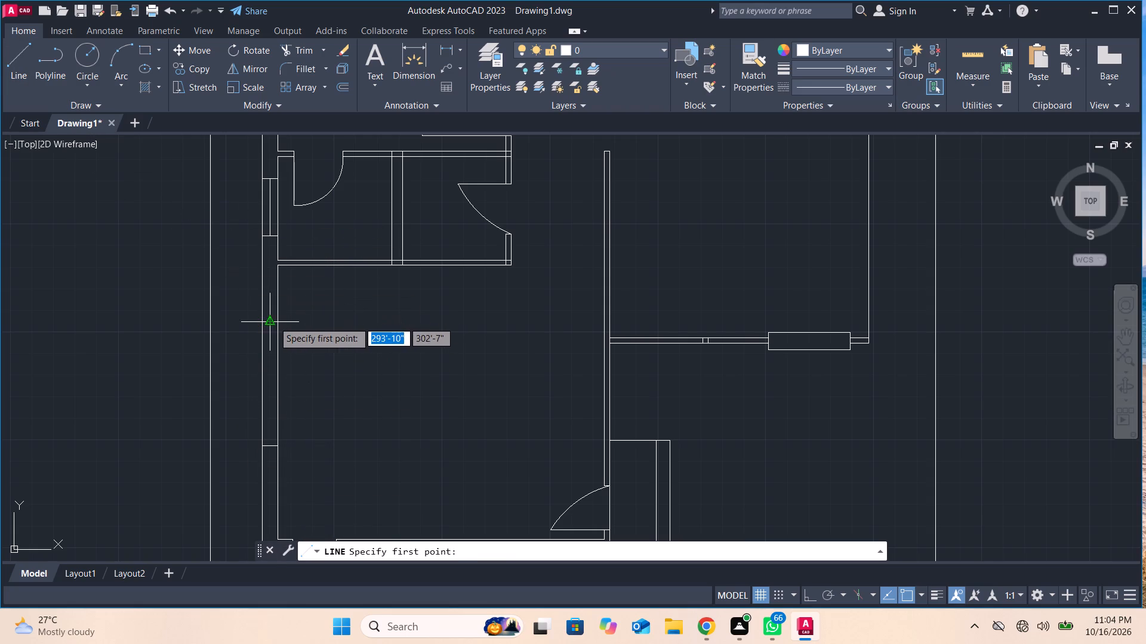
{"action": "left_click", "coordinate": [273, 321]}
{"action": "left_click", "coordinate": [270, 447]}
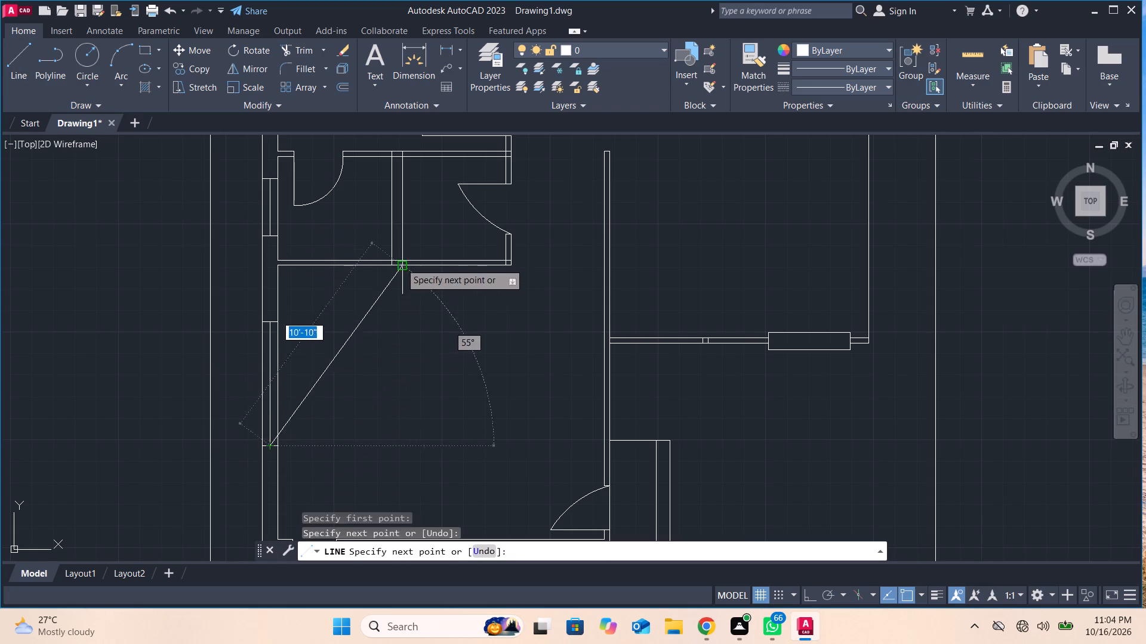
{"action": "key", "text": "Return"}
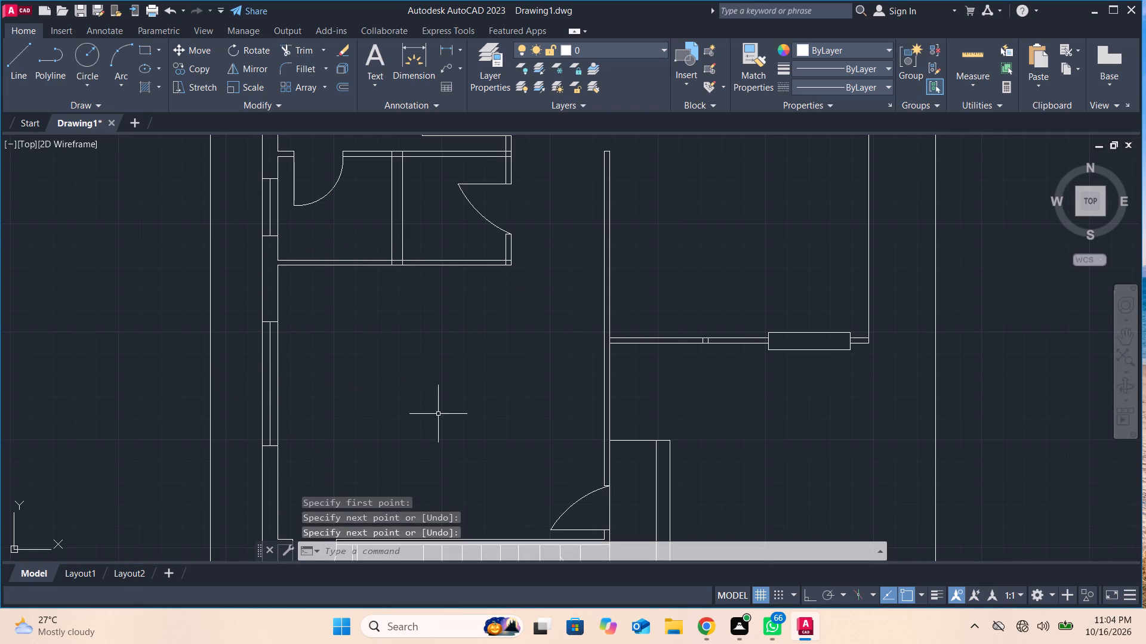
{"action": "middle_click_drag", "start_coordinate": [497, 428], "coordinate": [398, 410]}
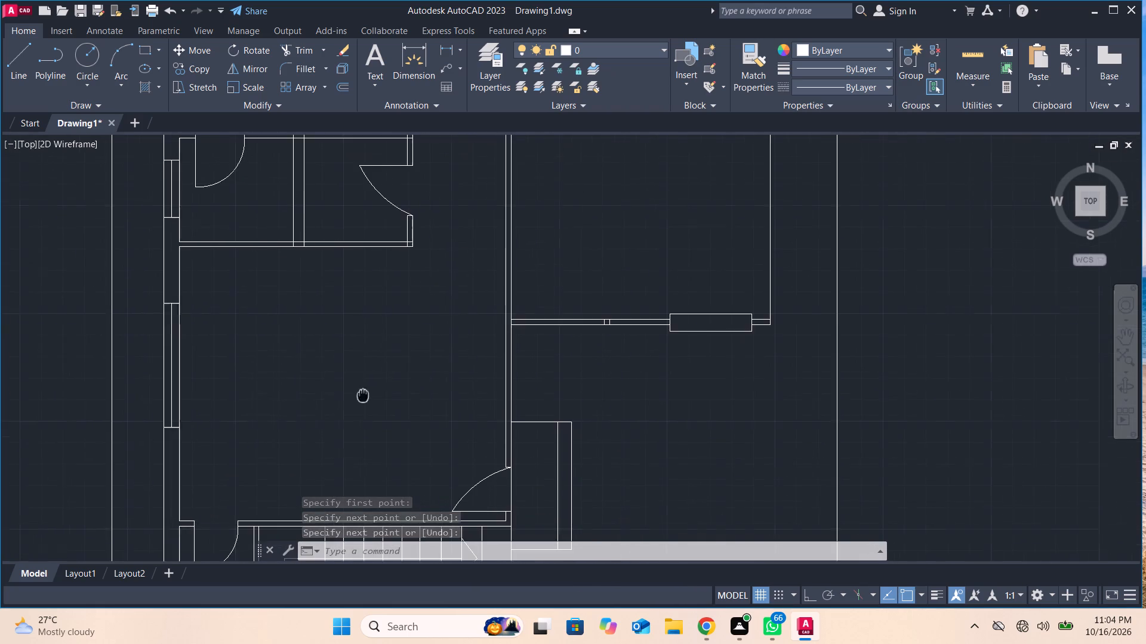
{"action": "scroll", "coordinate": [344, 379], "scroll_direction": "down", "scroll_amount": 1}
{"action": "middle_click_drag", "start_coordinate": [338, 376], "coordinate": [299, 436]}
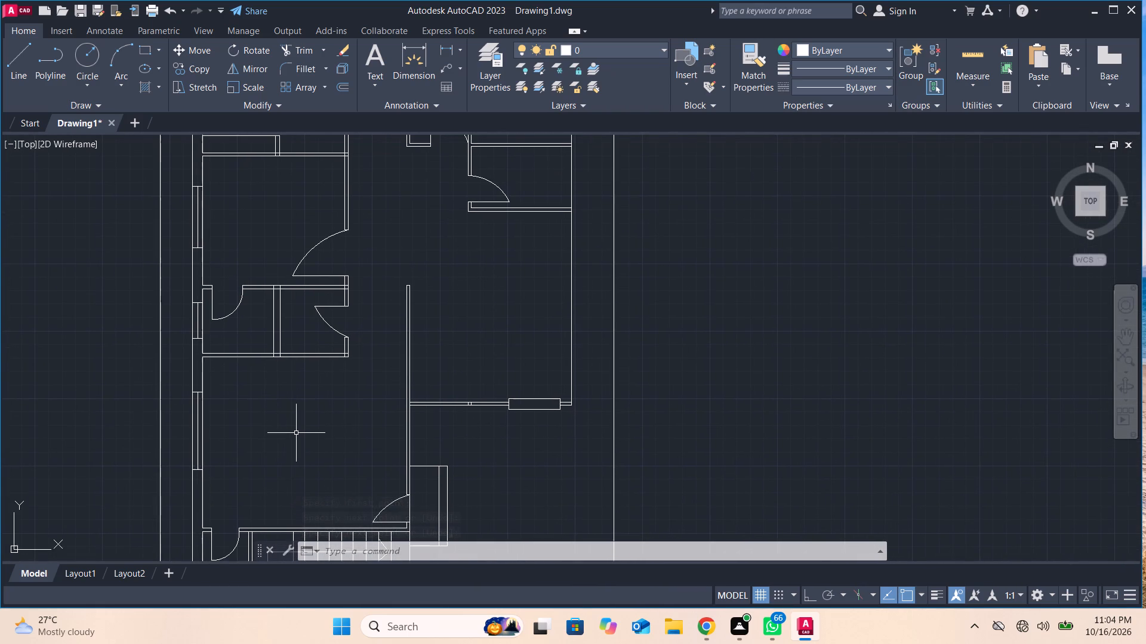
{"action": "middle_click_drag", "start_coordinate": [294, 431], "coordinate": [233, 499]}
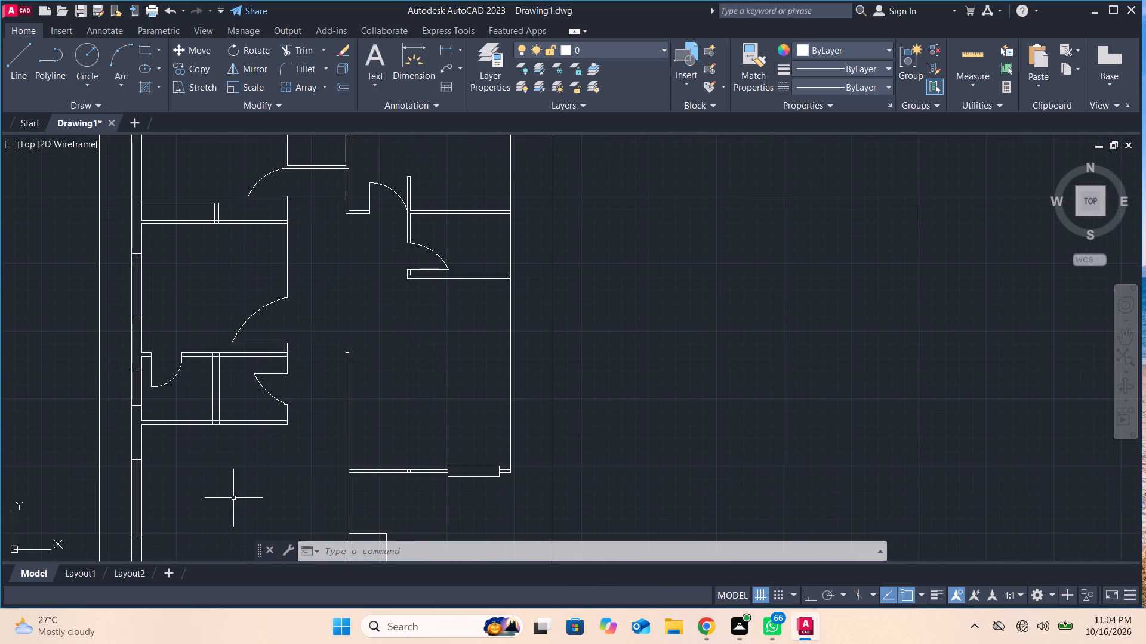
With Ortho on, draw the east wall's outer face about 31'-3" south from the north wall's outer line, then west to the partition end.
{"action": "middle_click_drag", "start_coordinate": [411, 373], "coordinate": [413, 387]}
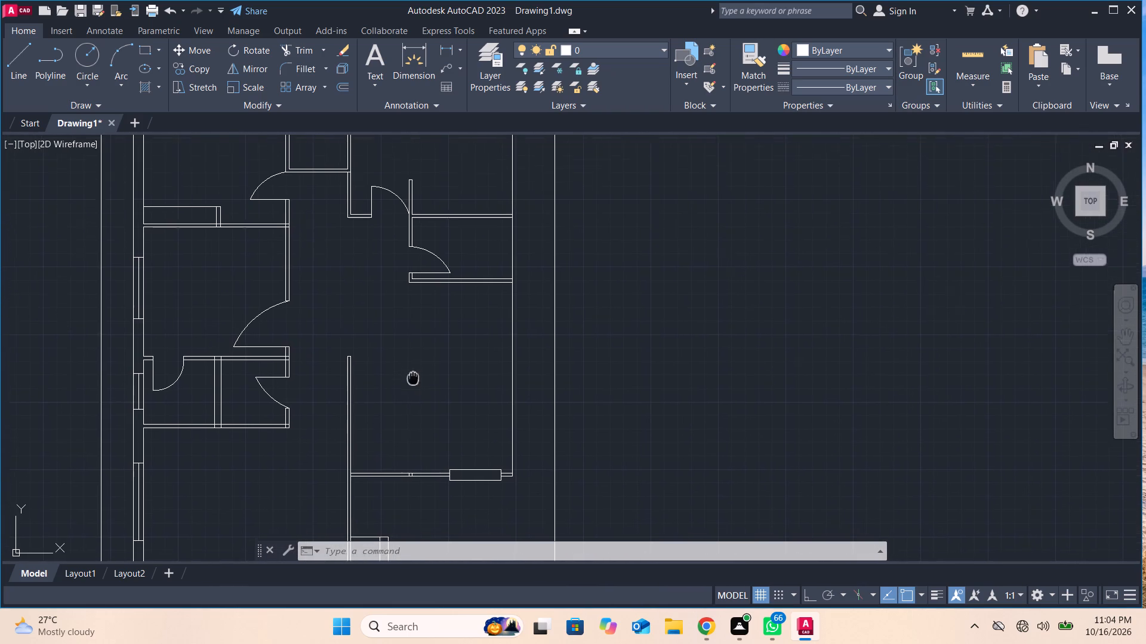
{"action": "middle_click_drag", "start_coordinate": [413, 387], "coordinate": [371, 535]}
{"action": "scroll", "coordinate": [370, 531], "scroll_direction": "down", "scroll_amount": 1}
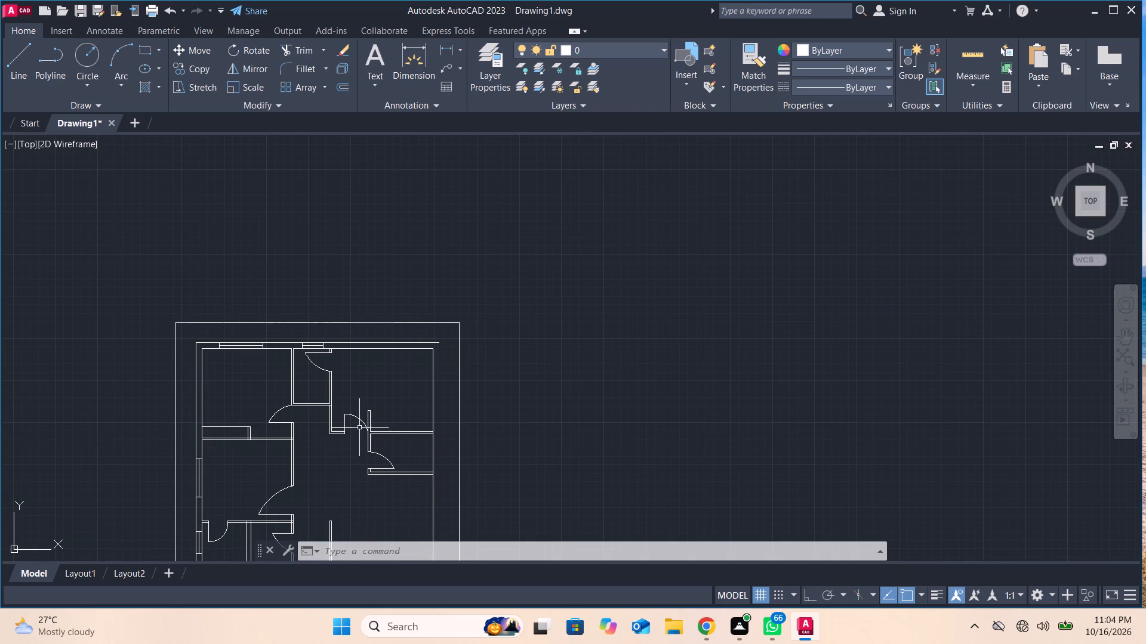
{"action": "left_click", "coordinate": [21, 68]}
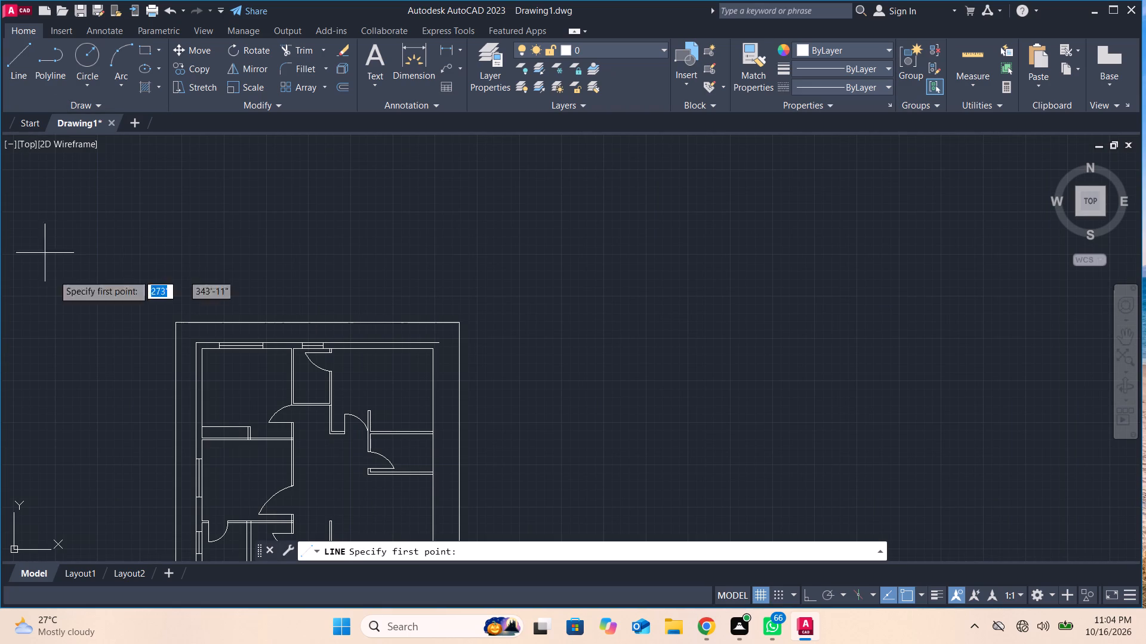
{"action": "scroll", "coordinate": [261, 386], "scroll_direction": "down", "scroll_amount": 1}
{"action": "middle_click_drag", "start_coordinate": [326, 501], "coordinate": [326, 501]}
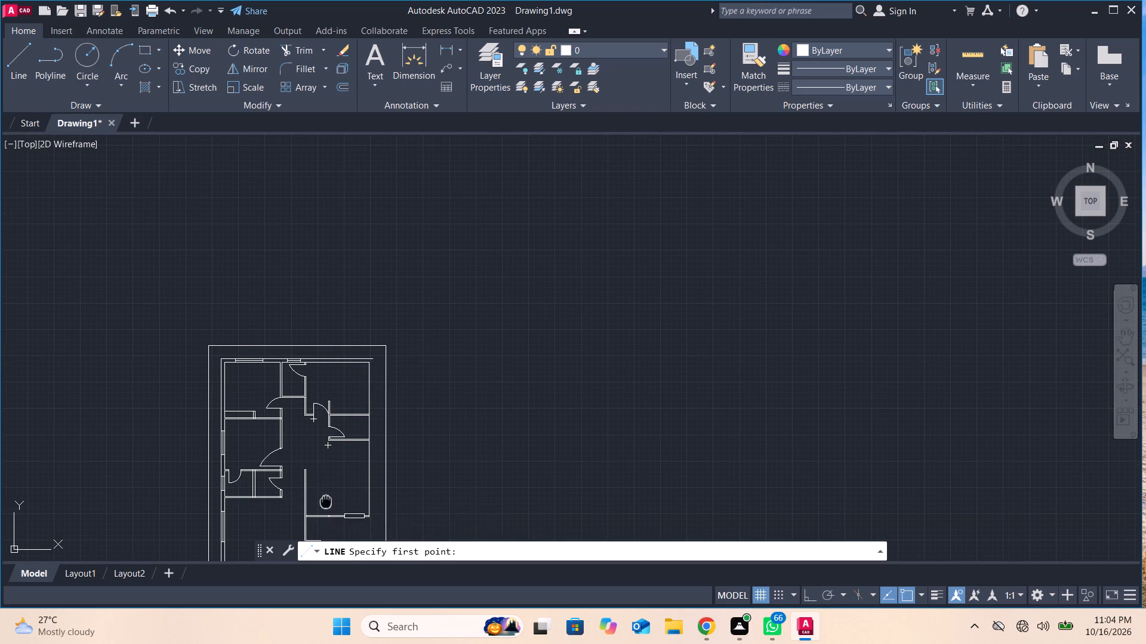
{"action": "middle_click_drag", "start_coordinate": [326, 501], "coordinate": [316, 428]}
{"action": "scroll", "coordinate": [316, 428], "scroll_direction": "up", "scroll_amount": 2}
{"action": "middle_click_drag", "start_coordinate": [318, 395], "coordinate": [318, 396]}
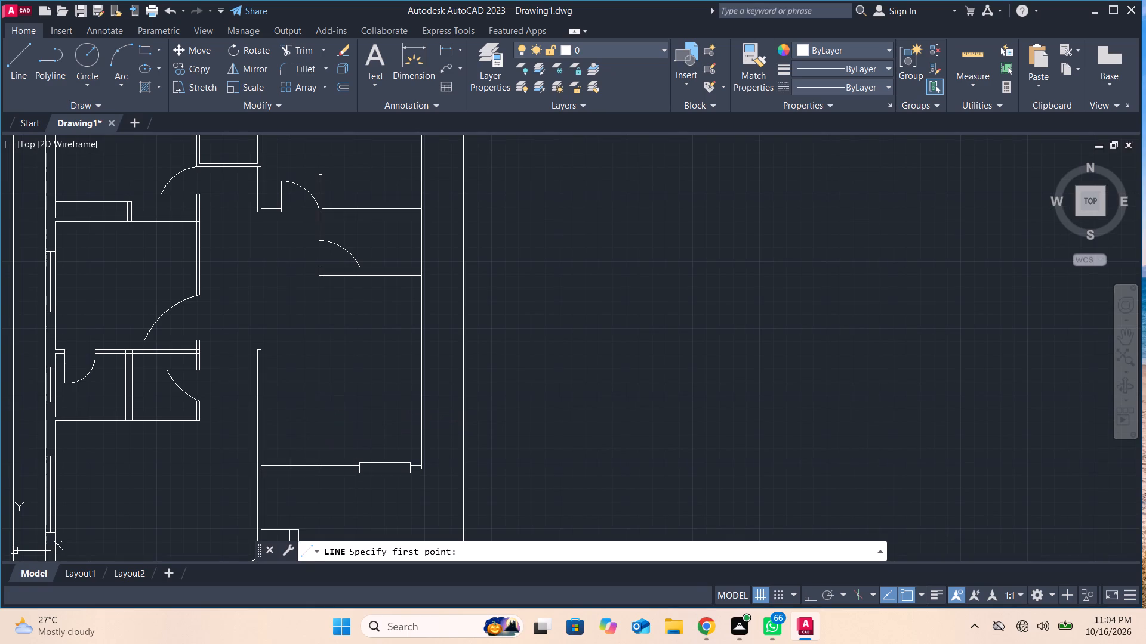
{"action": "middle_click_drag", "start_coordinate": [318, 396], "coordinate": [316, 403]}
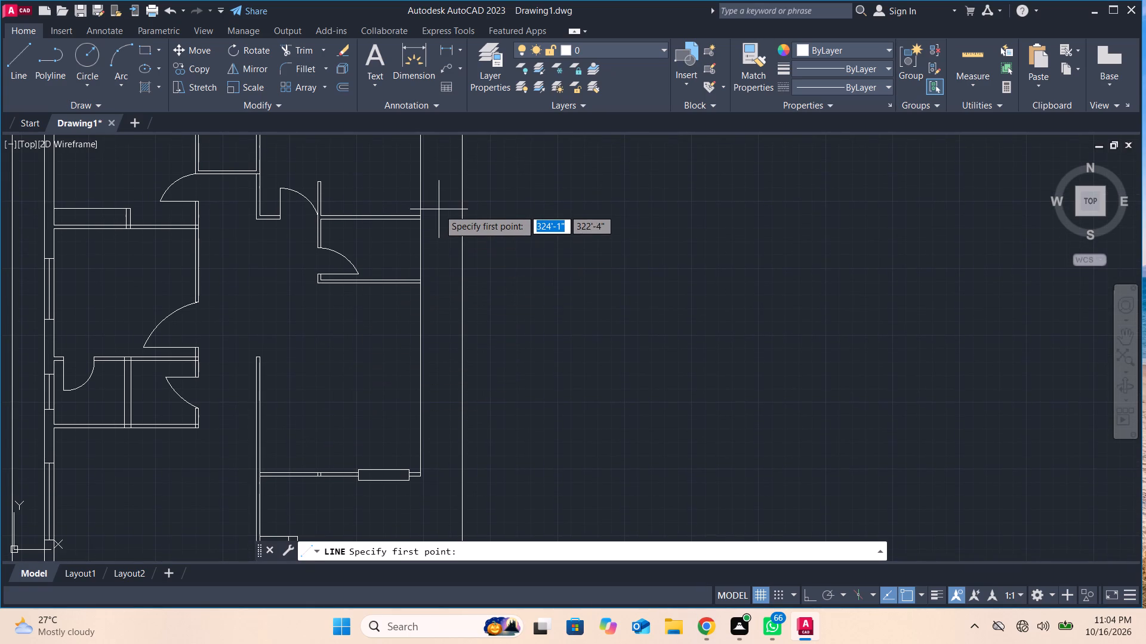
{"action": "scroll", "coordinate": [453, 428], "scroll_direction": "up", "scroll_amount": 1}
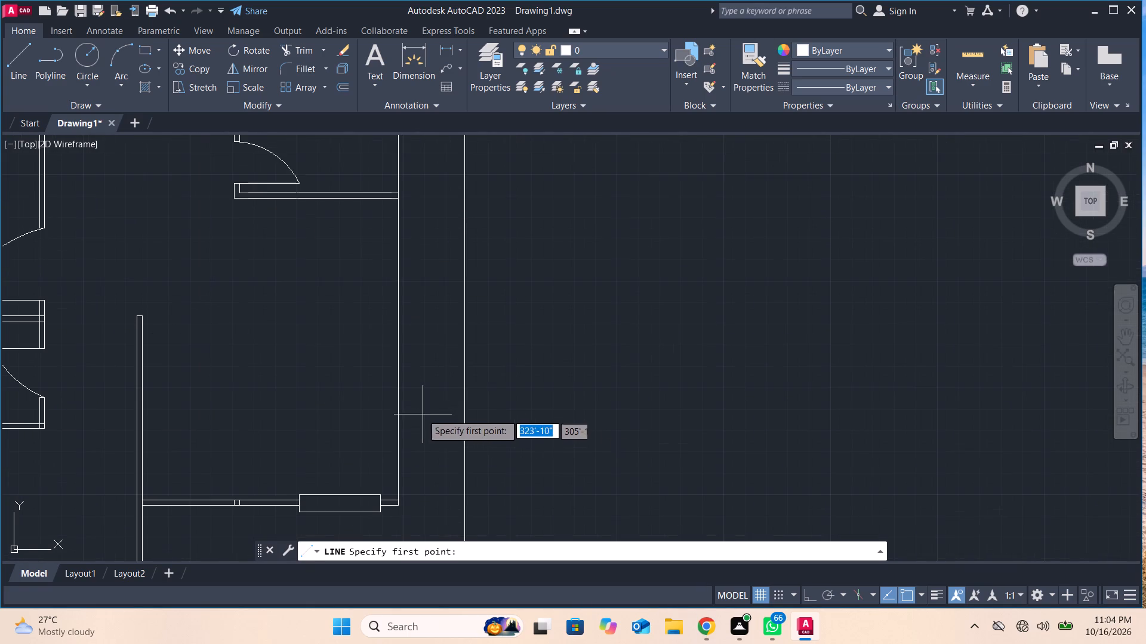
{"action": "middle_click_drag", "start_coordinate": [417, 403], "coordinate": [405, 584]}
{"action": "middle_click_drag", "start_coordinate": [417, 373], "coordinate": [392, 577]}
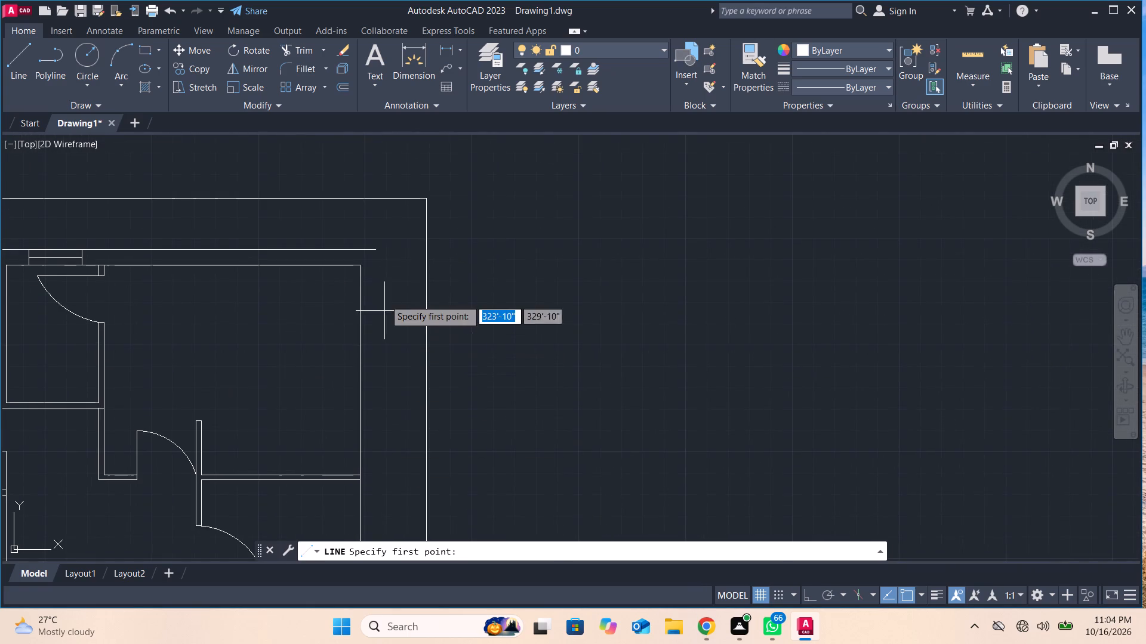
{"action": "left_click", "coordinate": [377, 252]}
{"action": "middle_click_drag", "start_coordinate": [374, 526], "coordinate": [366, 194]}
{"action": "middle_click_drag", "start_coordinate": [366, 466], "coordinate": [383, 288]}
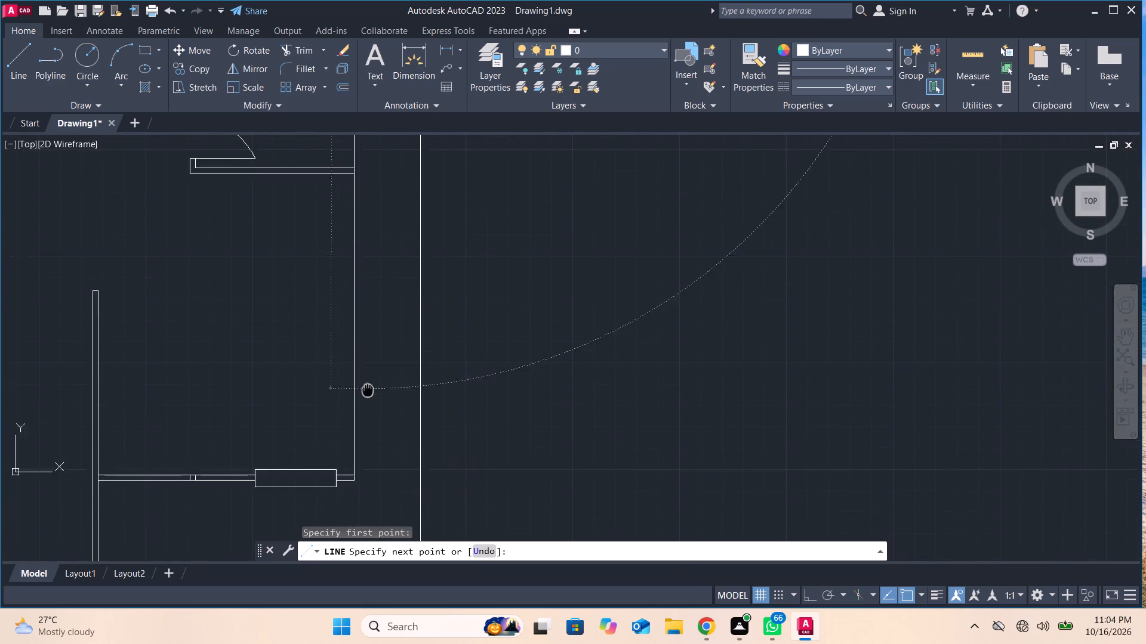
{"action": "middle_click_drag", "start_coordinate": [383, 288], "coordinate": [395, 221]}
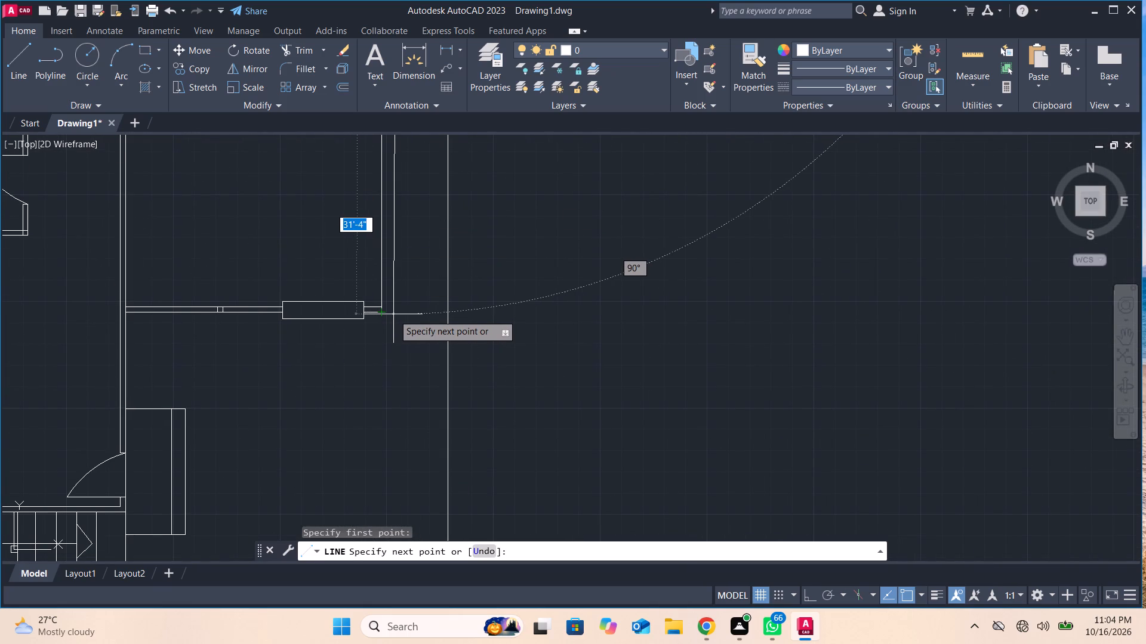
{"action": "left_click", "coordinate": [806, 595]}
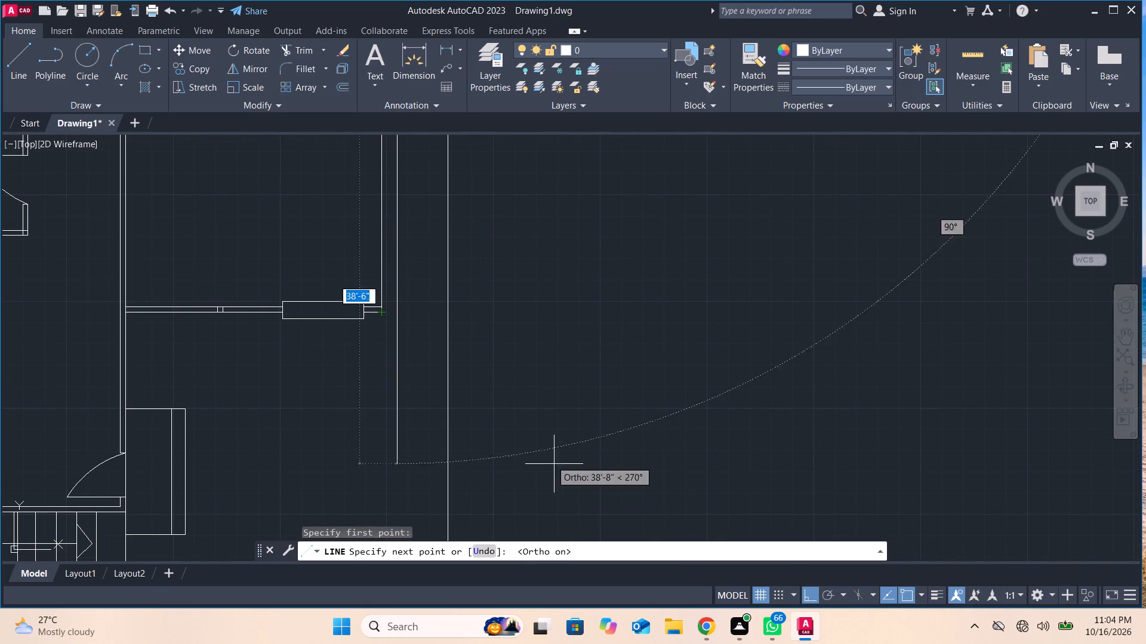
{"action": "left_click", "coordinate": [396, 312]}
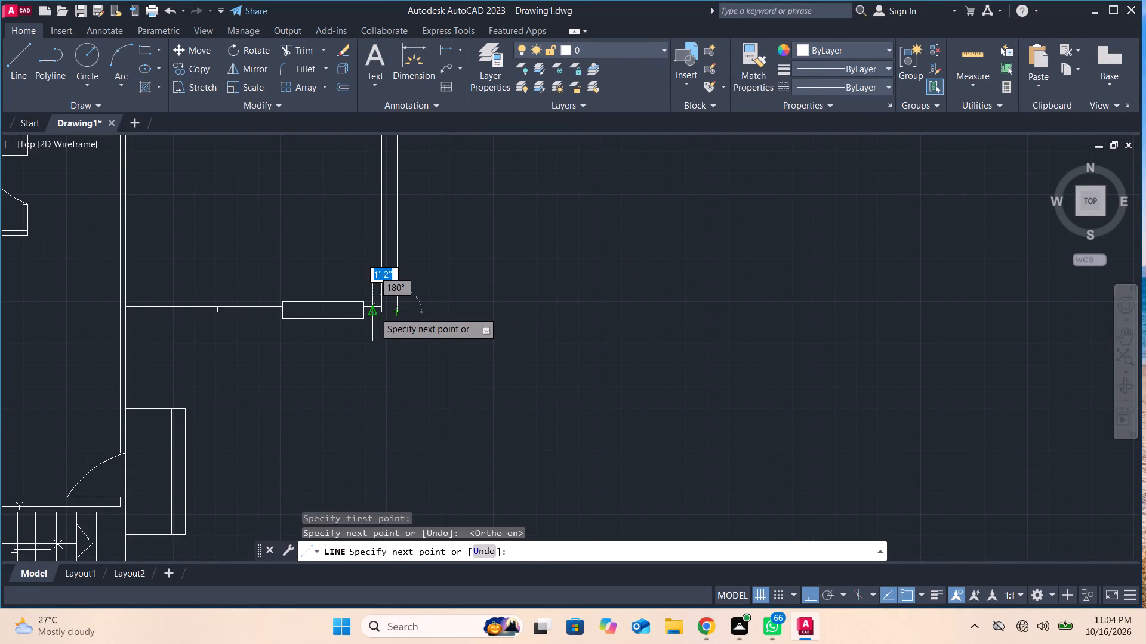
{"action": "left_click", "coordinate": [374, 312]}
{"action": "key", "text": "Return"}
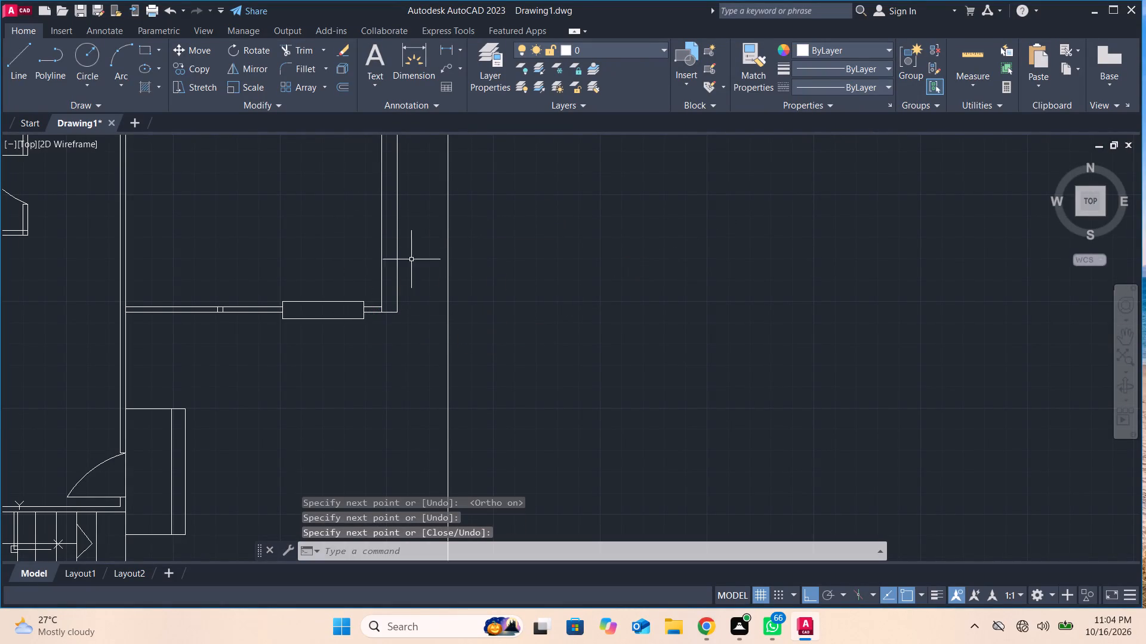
Trim the short piece of the east wall's inner line between the two partition lines at the southeast corner.
{"action": "scroll", "coordinate": [383, 356], "scroll_direction": "up", "scroll_amount": 3}
{"action": "middle_click_drag", "start_coordinate": [384, 339], "coordinate": [398, 531]}
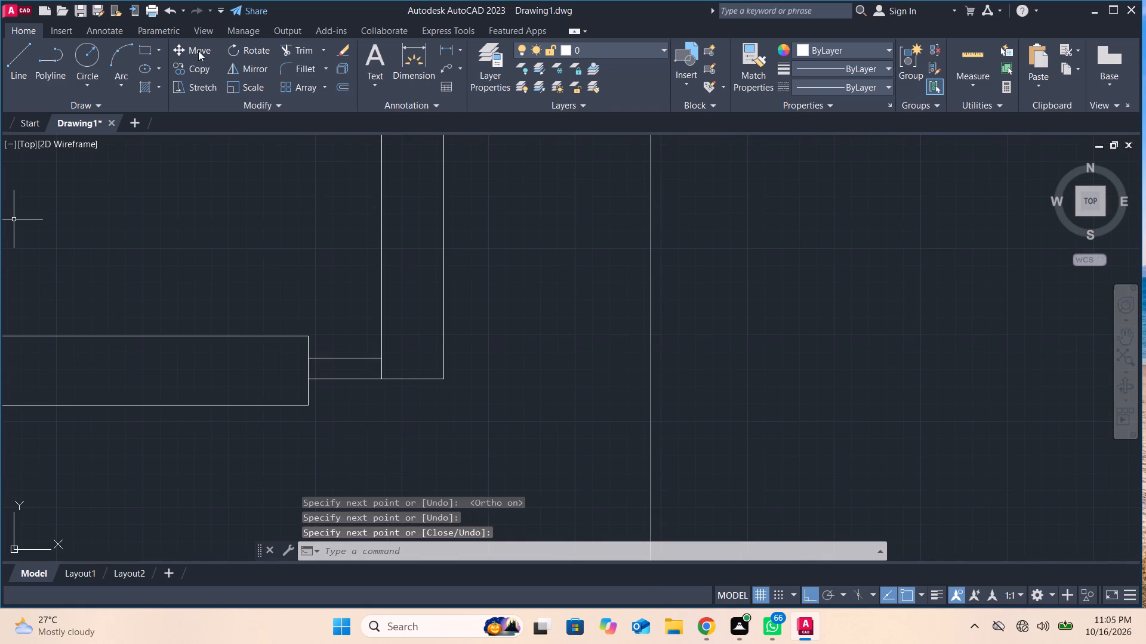
{"action": "left_click", "coordinate": [292, 54]}
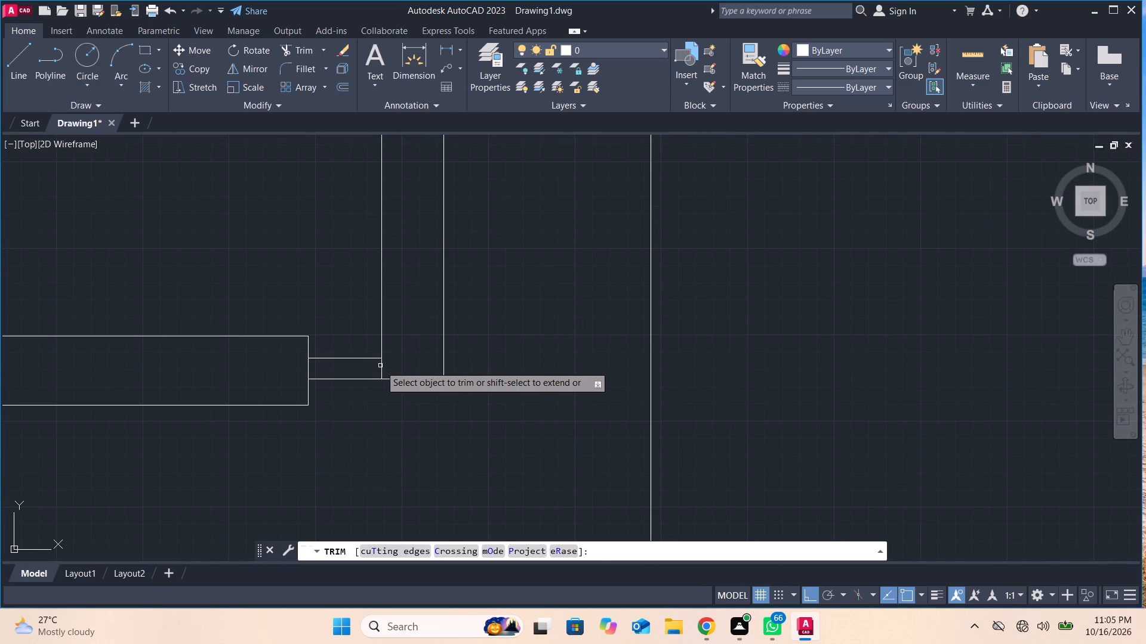
{"action": "left_click", "coordinate": [383, 366]}
{"action": "scroll", "coordinate": [387, 357], "scroll_direction": "down", "scroll_amount": 2}
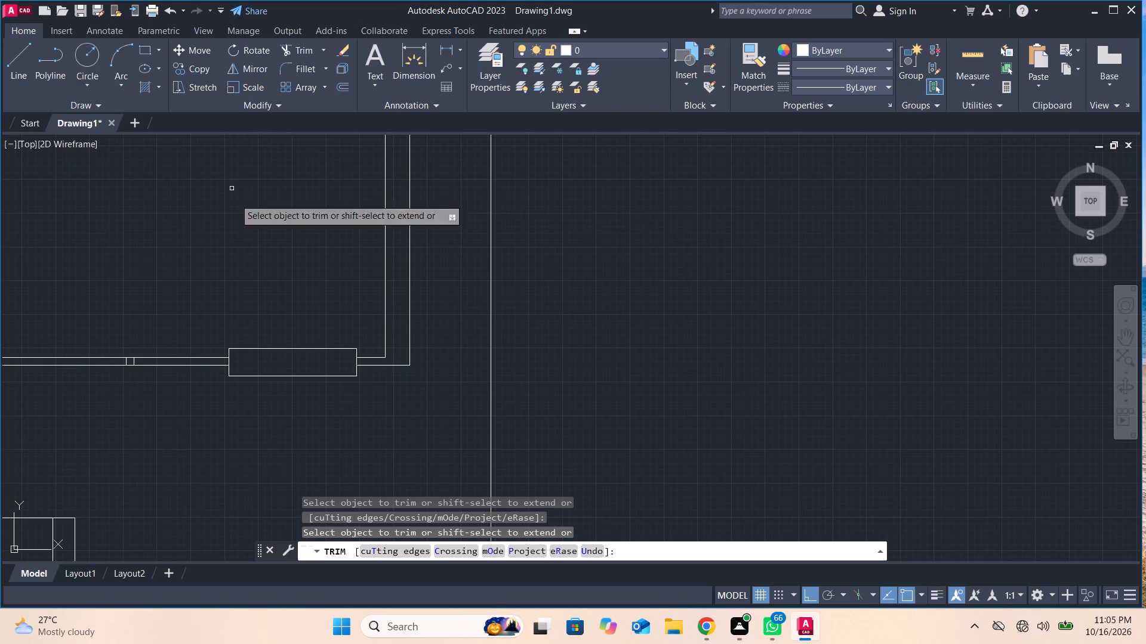
{"action": "scroll", "coordinate": [230, 239], "scroll_direction": "down", "scroll_amount": 3}
{"action": "middle_click_drag", "start_coordinate": [230, 239], "coordinate": [244, 352]}
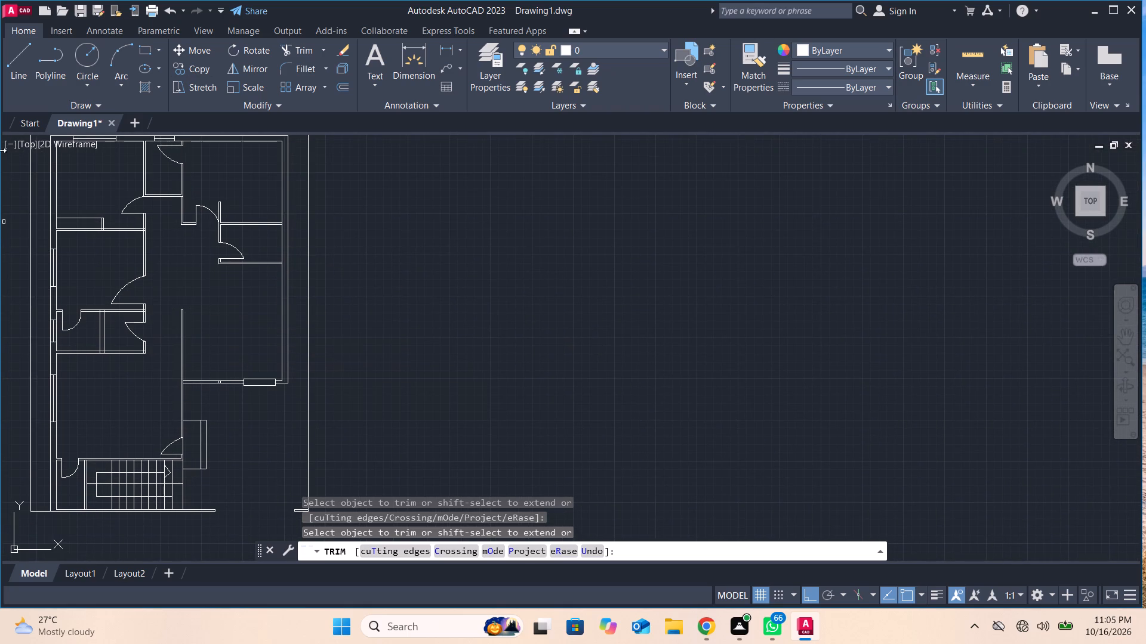
Draw two window jamb lines about 6' apart across the 9" east wall of the large southeast room.
{"action": "left_click", "coordinate": [10, 50]}
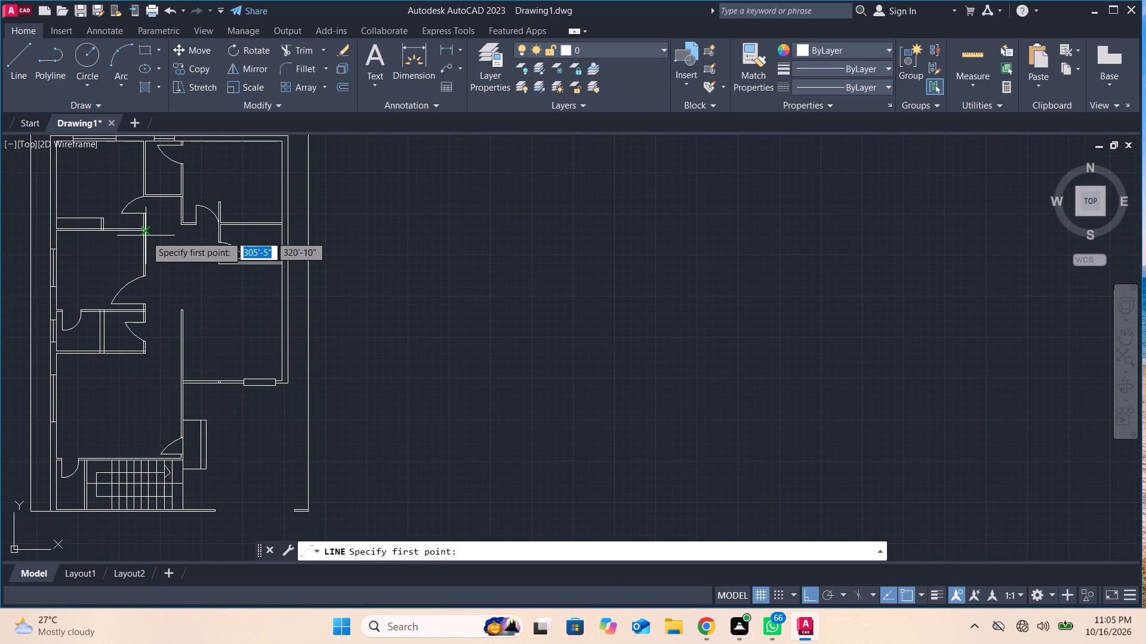
{"action": "middle_click_drag", "start_coordinate": [146, 236], "coordinate": [151, 219]}
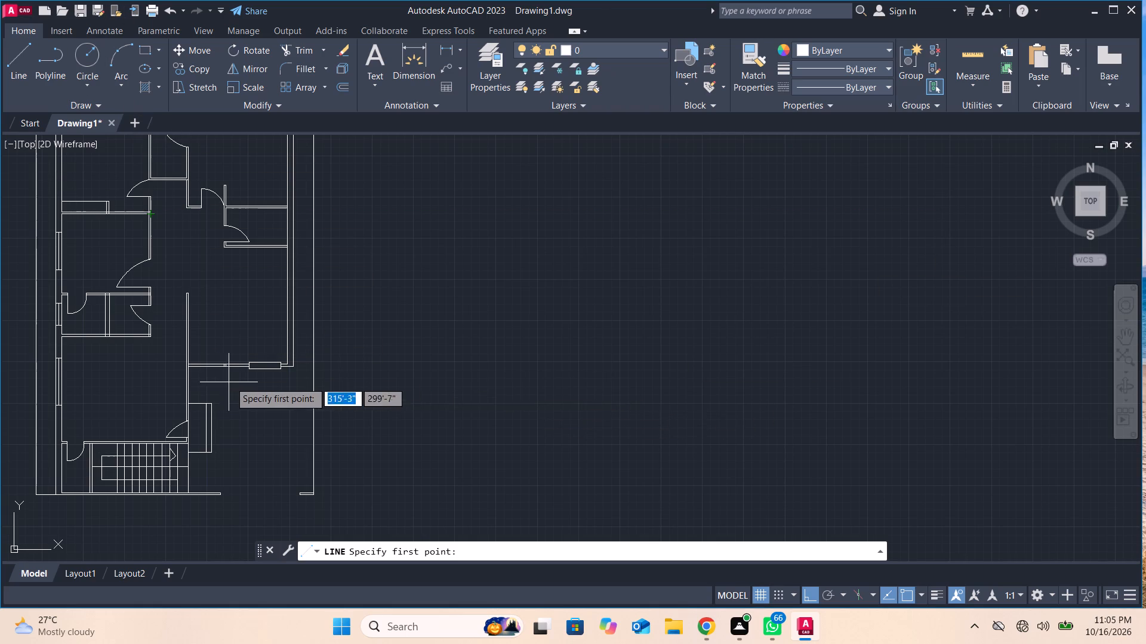
{"action": "scroll", "coordinate": [242, 369], "scroll_direction": "up", "scroll_amount": 3}
{"action": "middle_click_drag", "start_coordinate": [281, 260], "coordinate": [260, 377]}
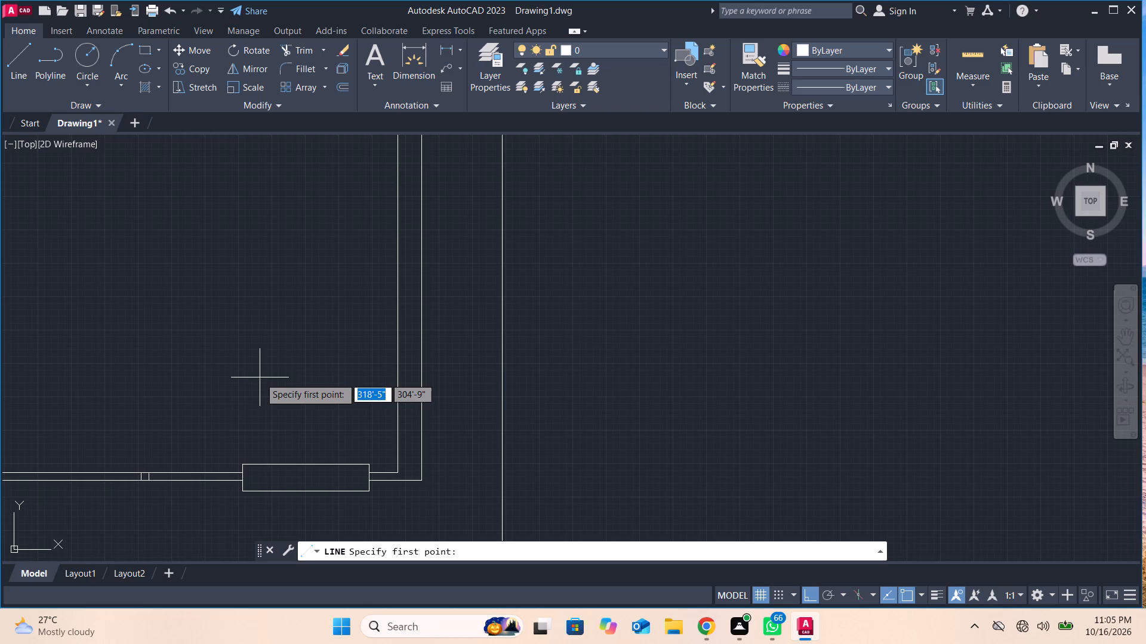
{"action": "scroll", "coordinate": [436, 340], "scroll_direction": "down", "scroll_amount": 2}
{"action": "middle_click_drag", "start_coordinate": [436, 340], "coordinate": [426, 414]}
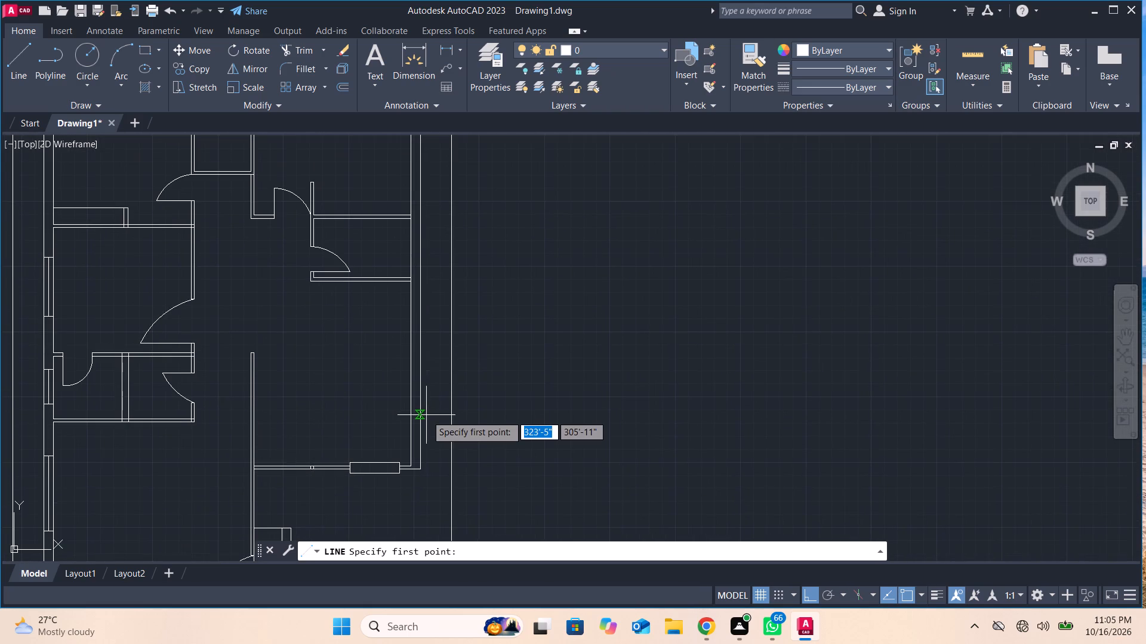
{"action": "scroll", "coordinate": [413, 395], "scroll_direction": "up", "scroll_amount": 2}
{"action": "middle_click_drag", "start_coordinate": [413, 394], "coordinate": [432, 165]}
{"action": "middle_click_drag", "start_coordinate": [420, 166], "coordinate": [398, 351]}
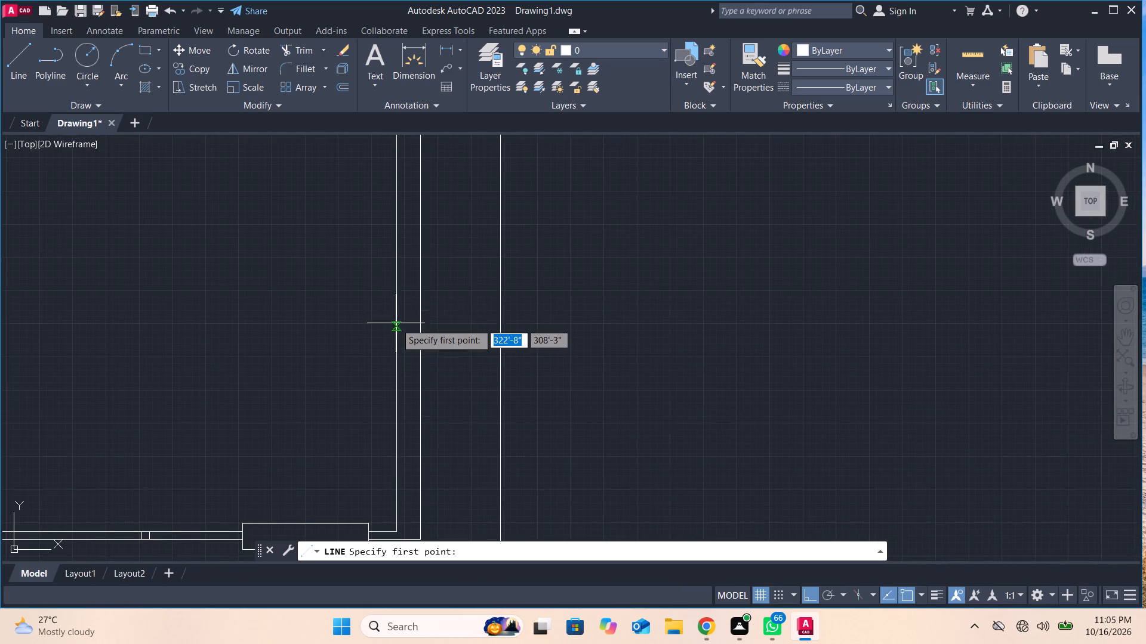
{"action": "left_click", "coordinate": [396, 243]}
{"action": "left_click", "coordinate": [417, 242]}
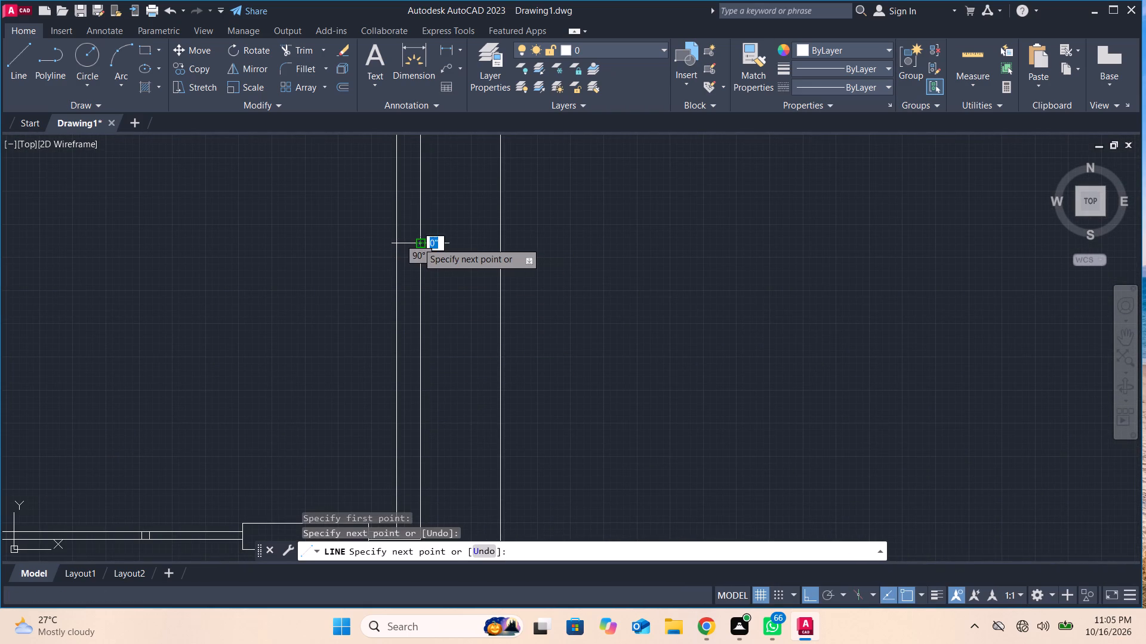
{"action": "key", "text": "Return"}
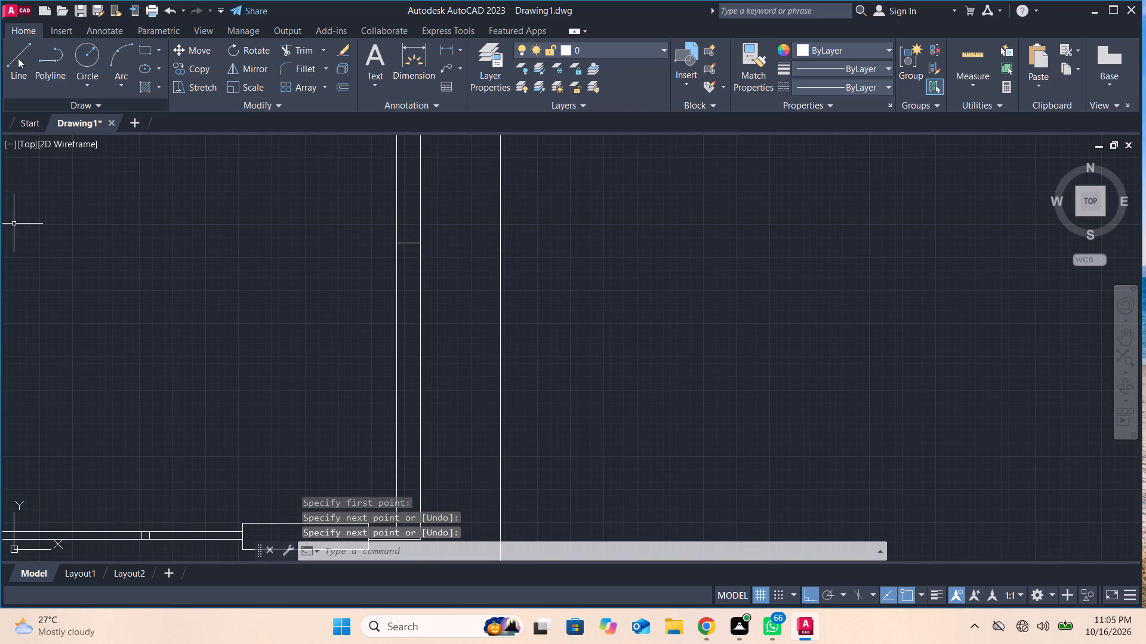
{"action": "left_click", "coordinate": [18, 58]}
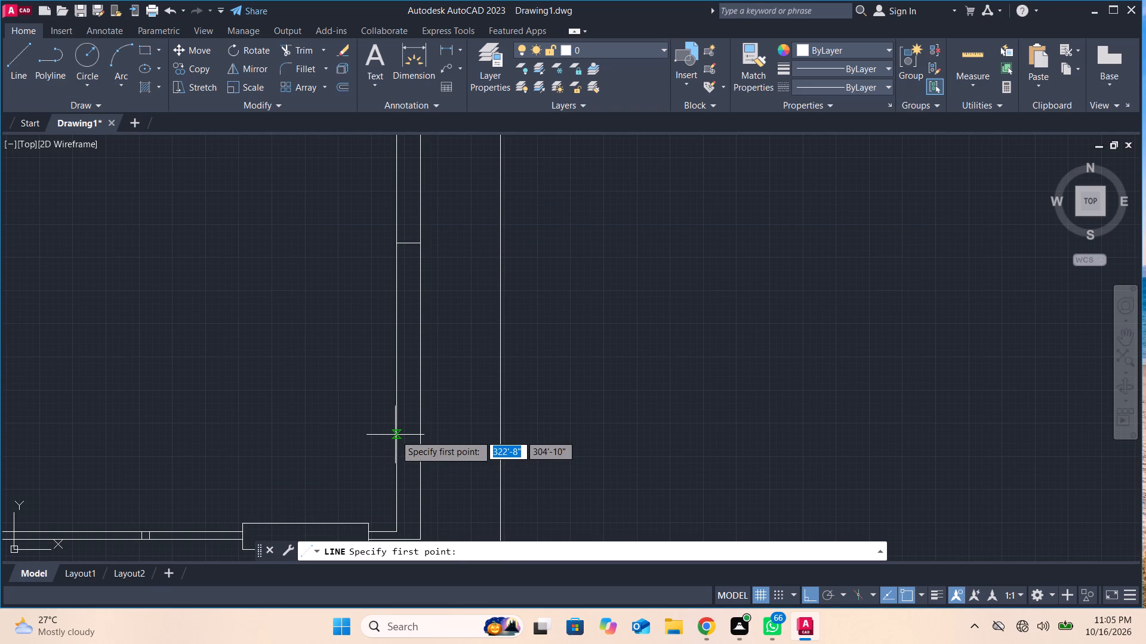
{"action": "left_click", "coordinate": [395, 435]}
{"action": "left_click", "coordinate": [418, 433]}
{"action": "key", "text": "Return"}
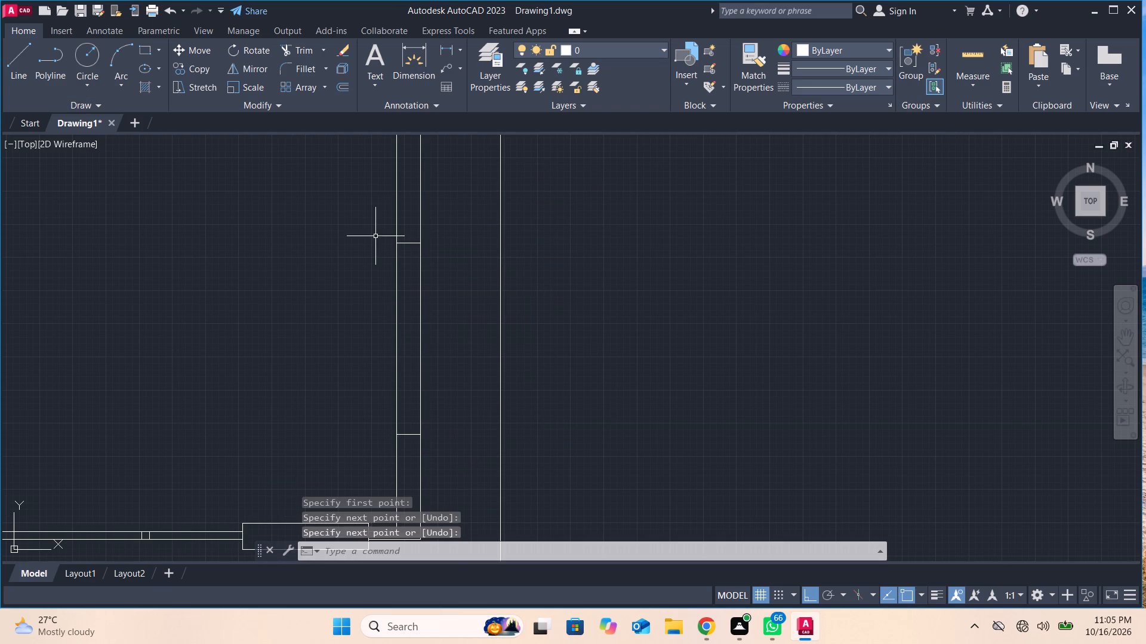
Draw the large southeast room's east window centre line between the midpoints of its two jamb lines.
{"action": "left_click", "coordinate": [29, 49]}
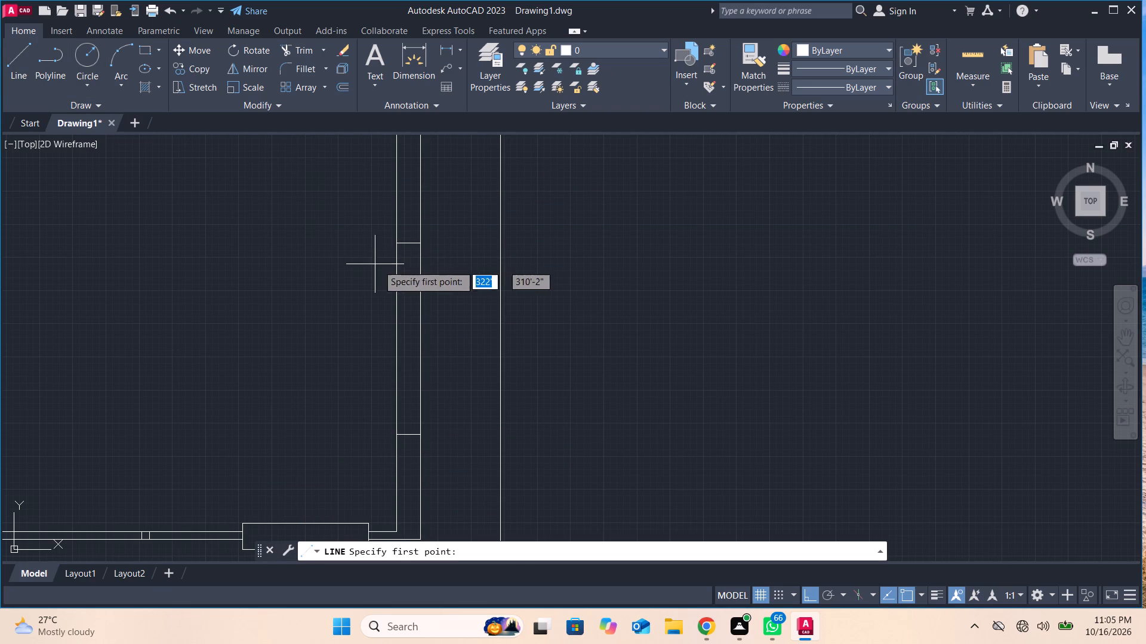
{"action": "left_click", "coordinate": [409, 244]}
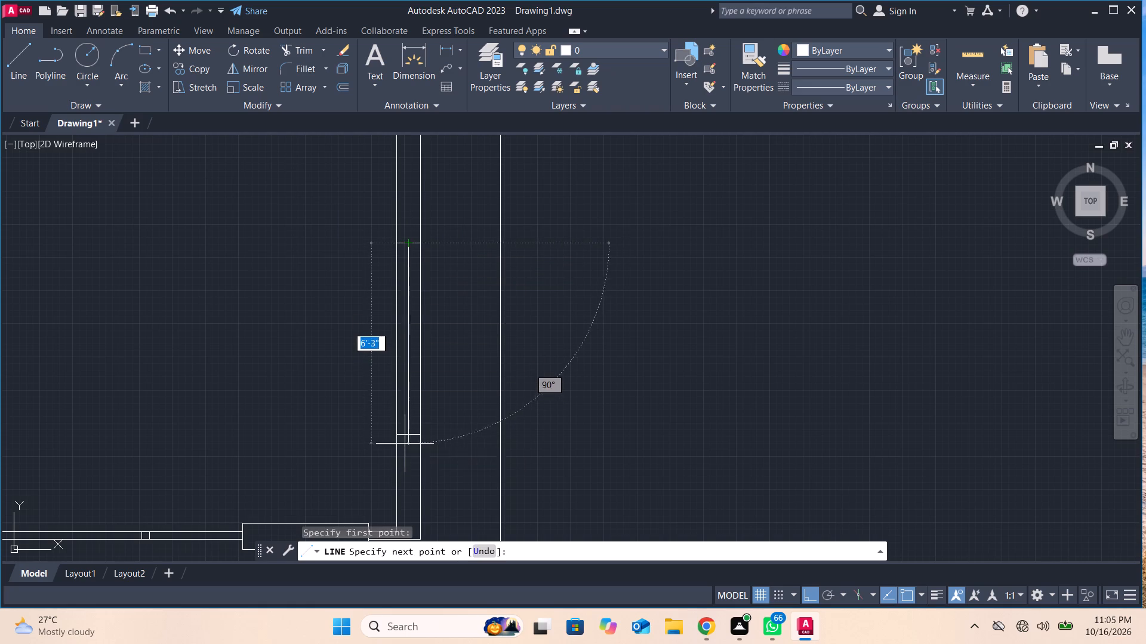
{"action": "left_click", "coordinate": [409, 439]}
{"action": "key", "text": "Return"}
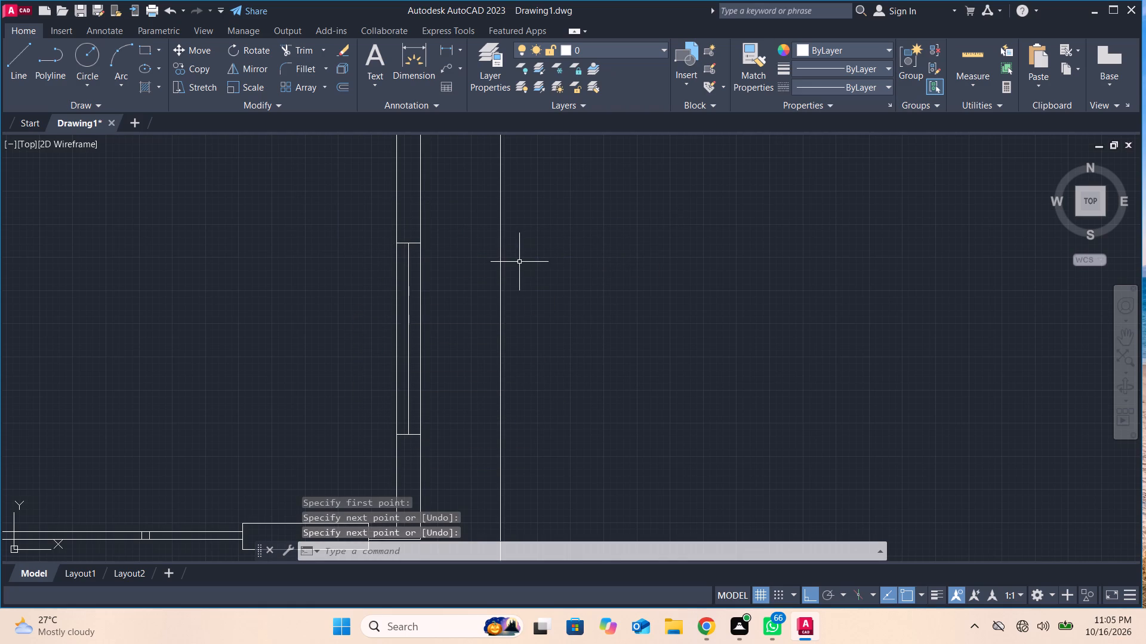
Draw two window jamb lines across the 9" east wall of the small room north of the large southeast room.
{"action": "middle_click_drag", "start_coordinate": [519, 262], "coordinate": [538, 498]}
{"action": "scroll", "coordinate": [538, 499], "scroll_direction": "down", "scroll_amount": 1}
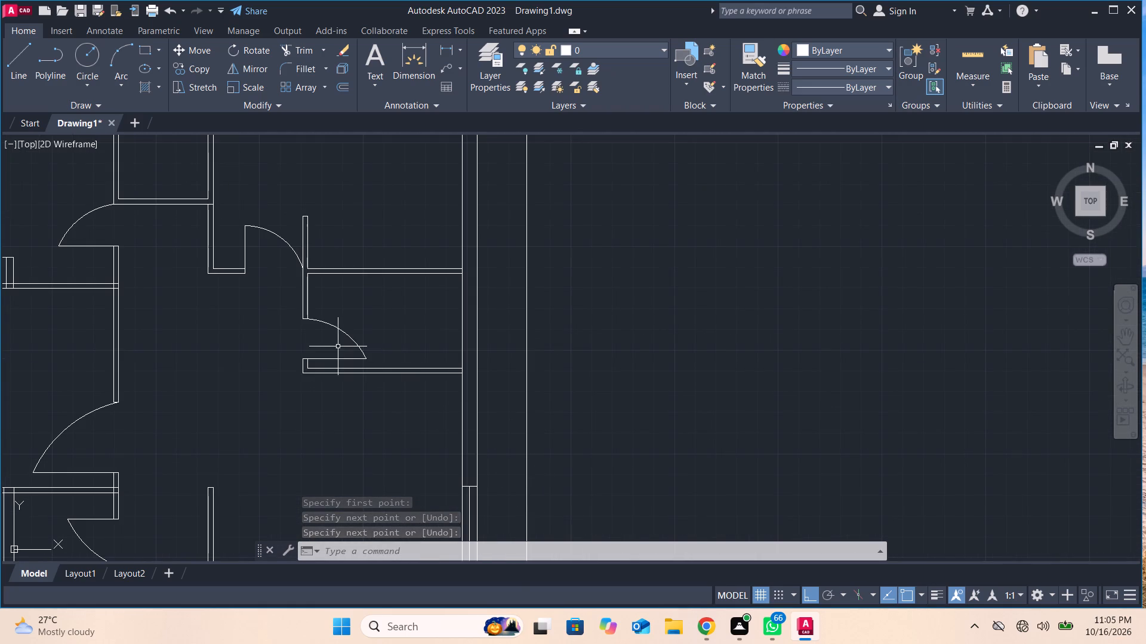
{"action": "left_click", "coordinate": [17, 66]}
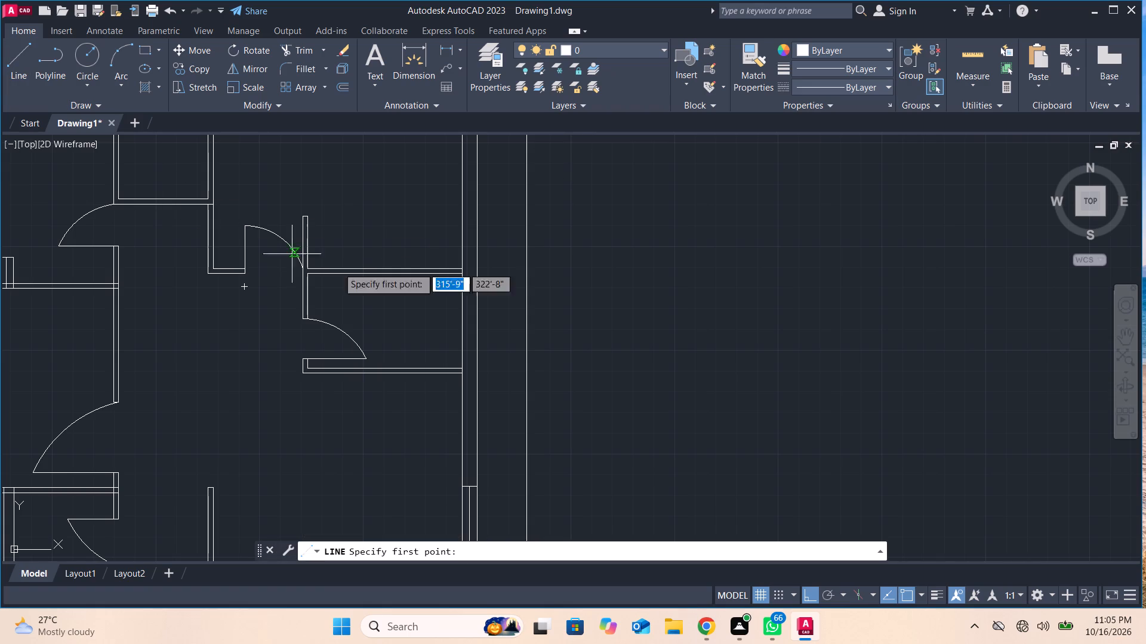
{"action": "left_click", "coordinate": [462, 291]}
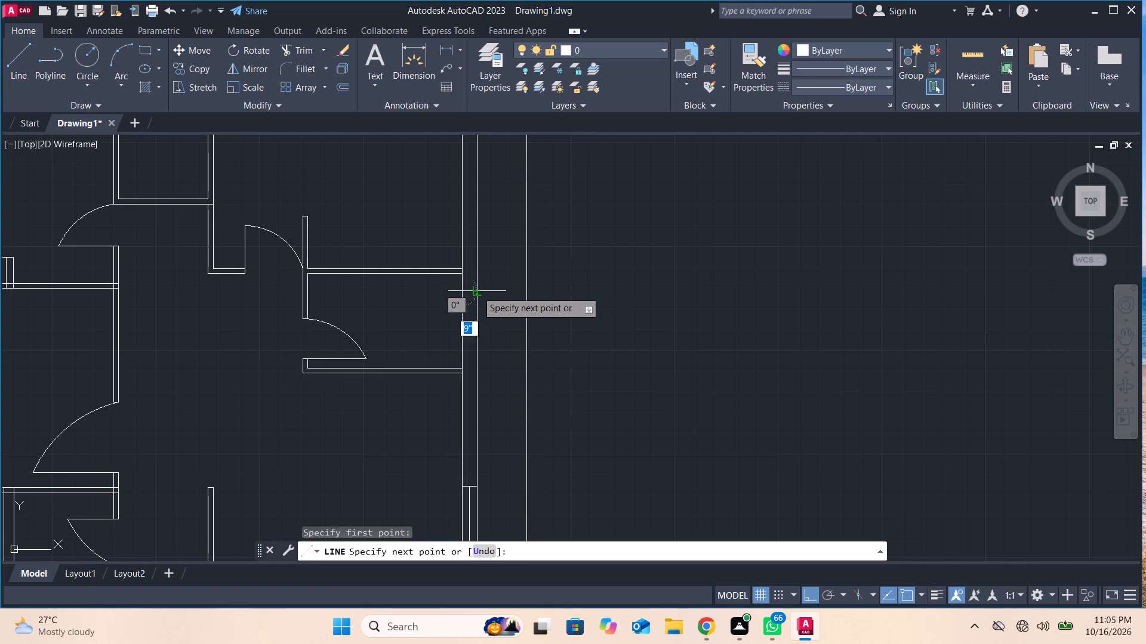
{"action": "left_click", "coordinate": [478, 291]}
{"action": "key", "text": "Return"}
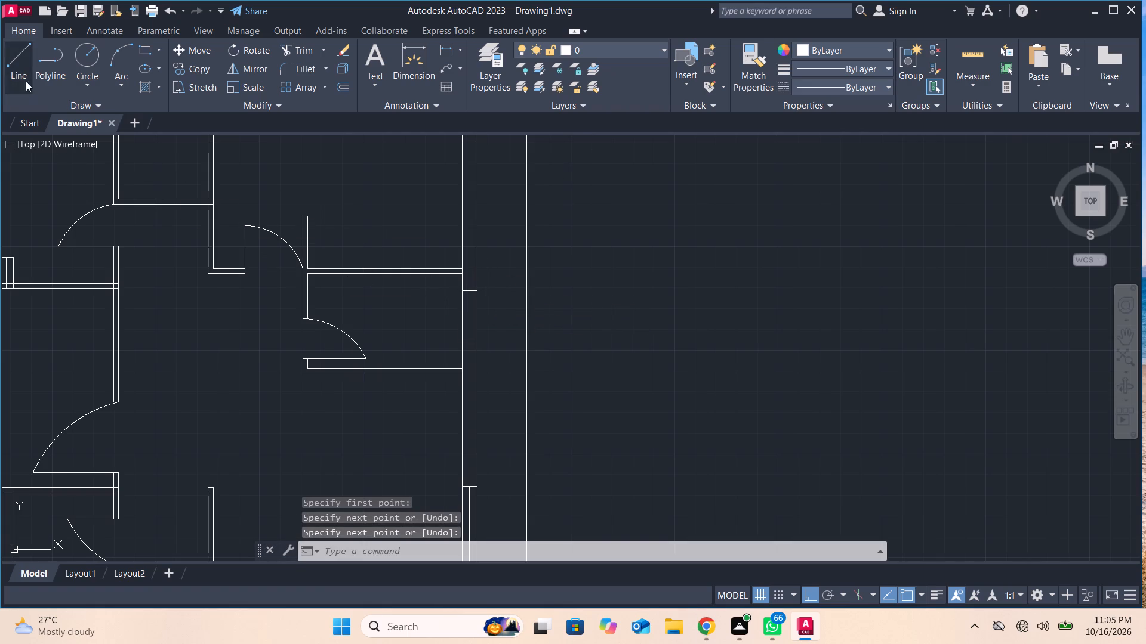
{"action": "left_click", "coordinate": [24, 73]}
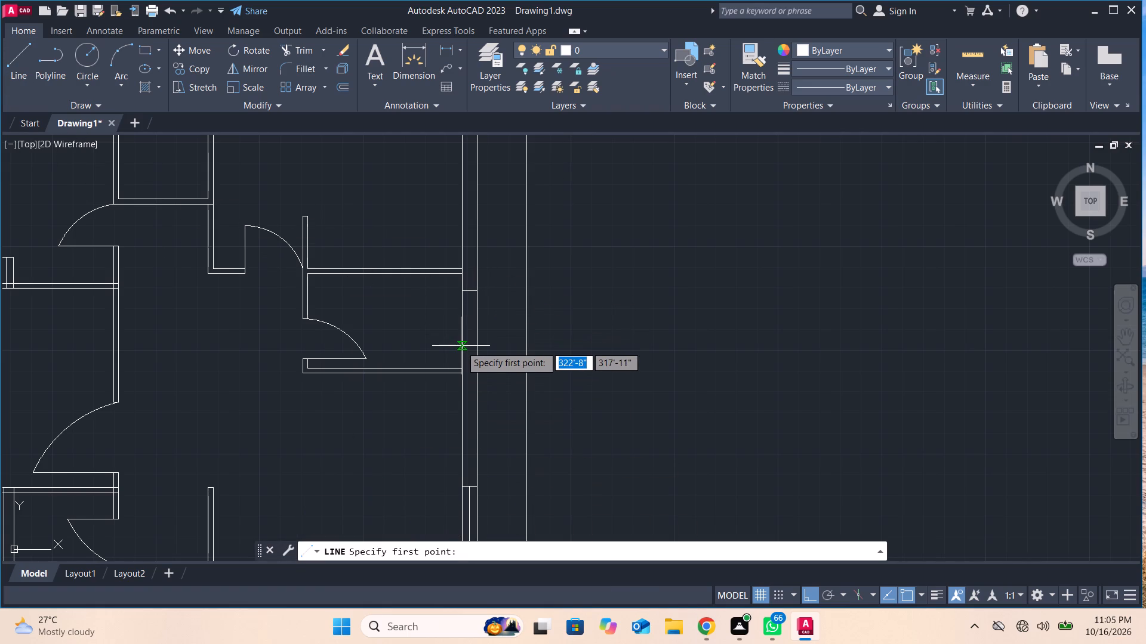
{"action": "left_click", "coordinate": [462, 346]}
{"action": "left_click", "coordinate": [482, 350]}
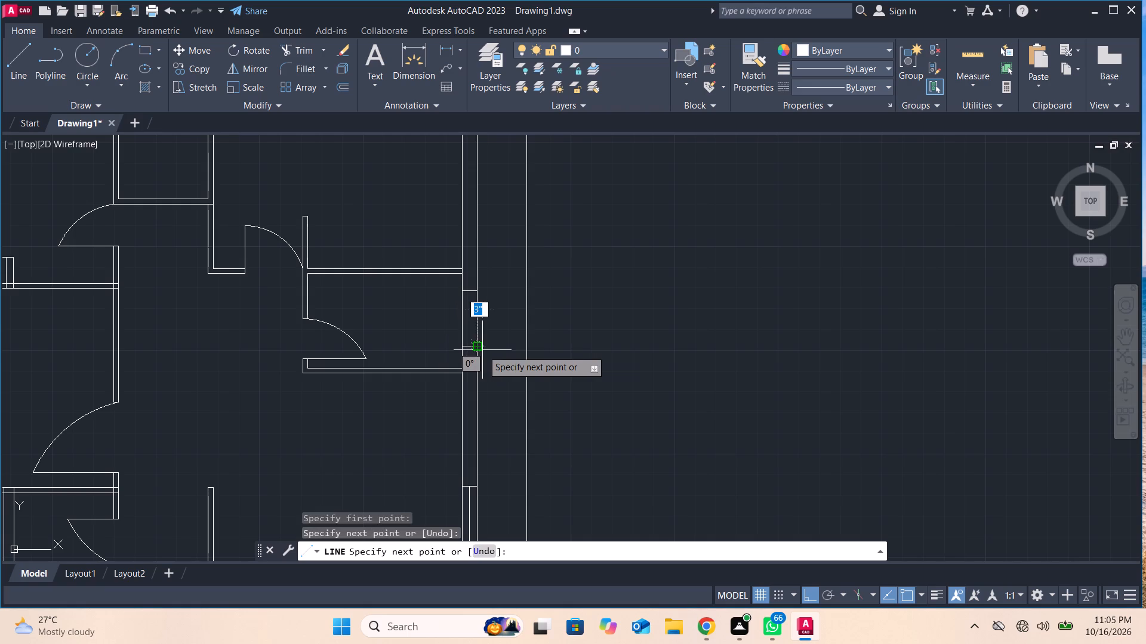
{"action": "key", "text": "Return"}
Draw the small east room's window centre line between the midpoints of its two jamb lines.
{"action": "left_click", "coordinate": [15, 80]}
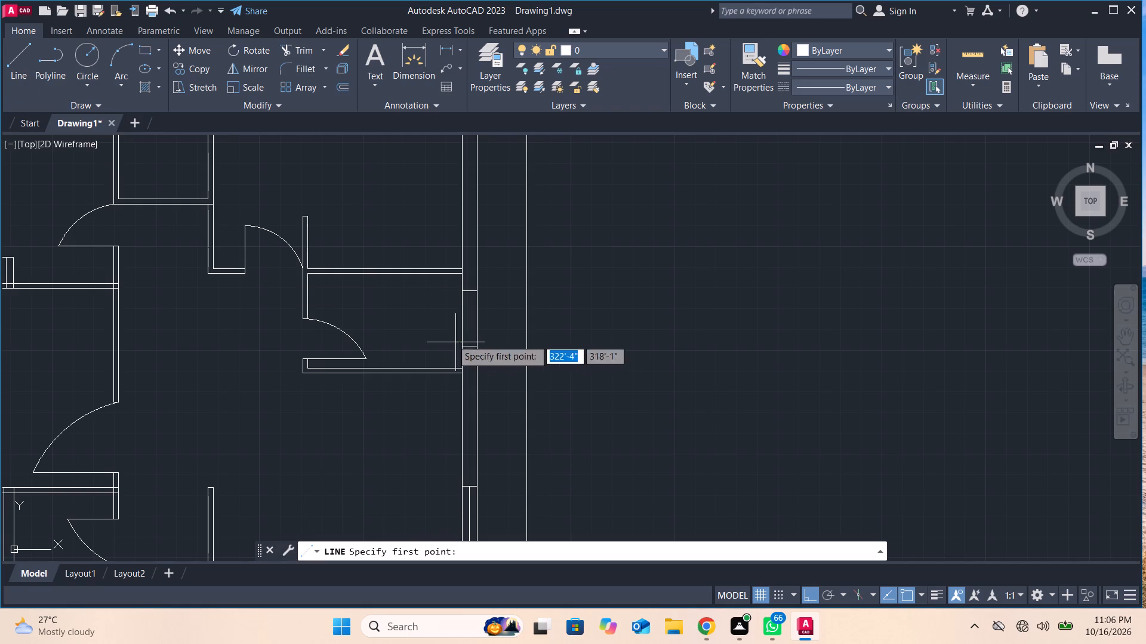
{"action": "left_click", "coordinate": [471, 293]}
{"action": "left_click", "coordinate": [466, 349]}
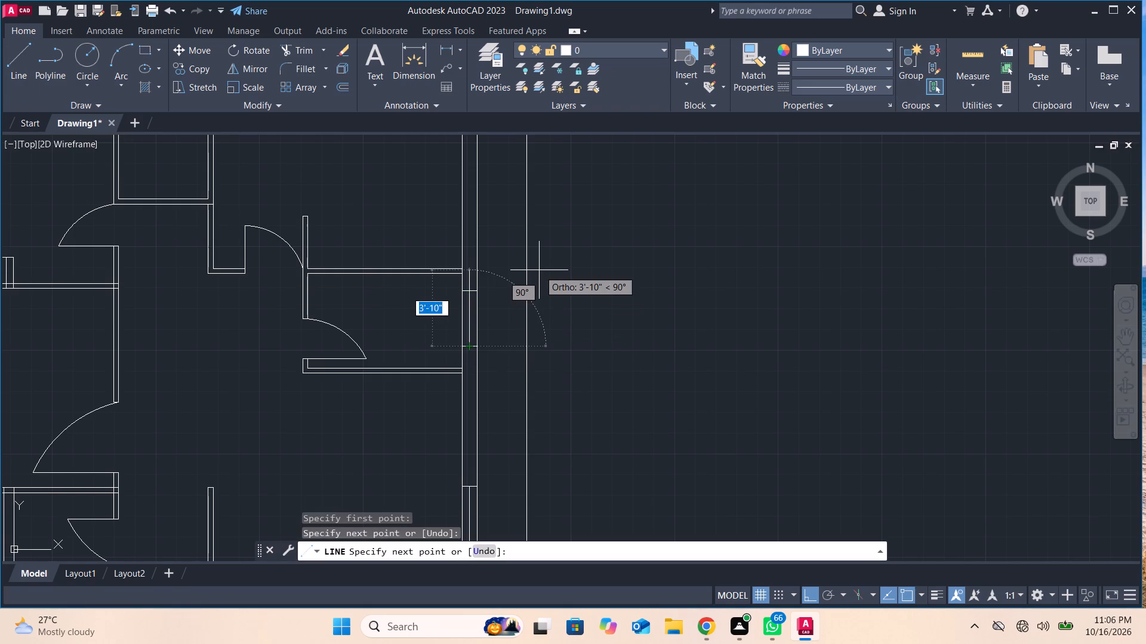
{"action": "key", "text": "Return"}
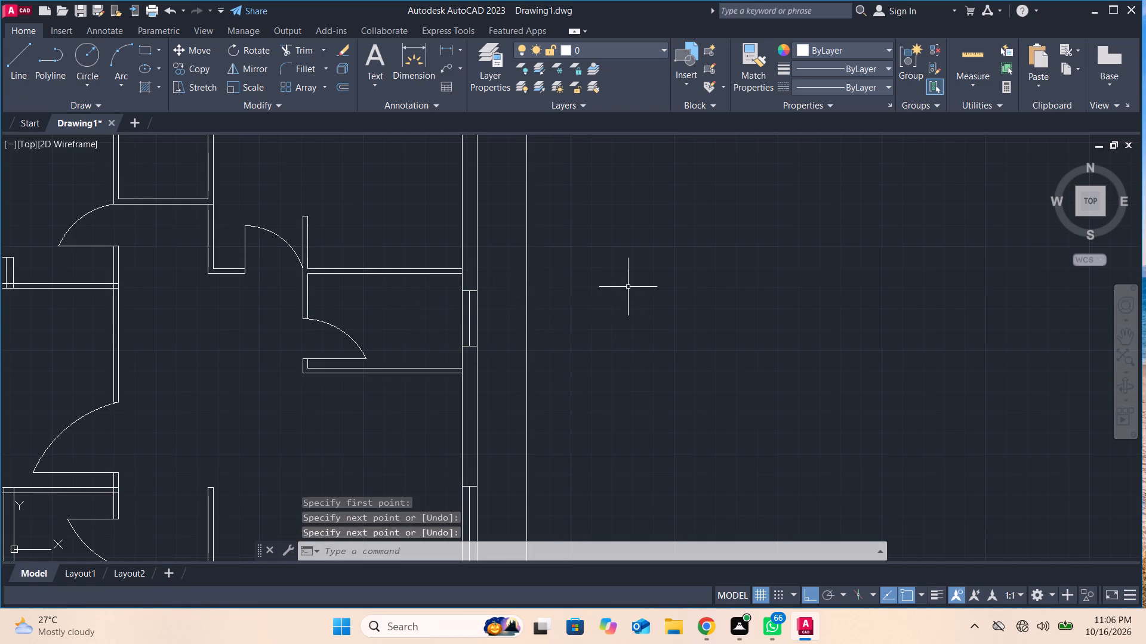
Draw the west window jamb line across the 9" north wall of the northeast room.
{"action": "middle_click_drag", "start_coordinate": [629, 286], "coordinate": [633, 391]}
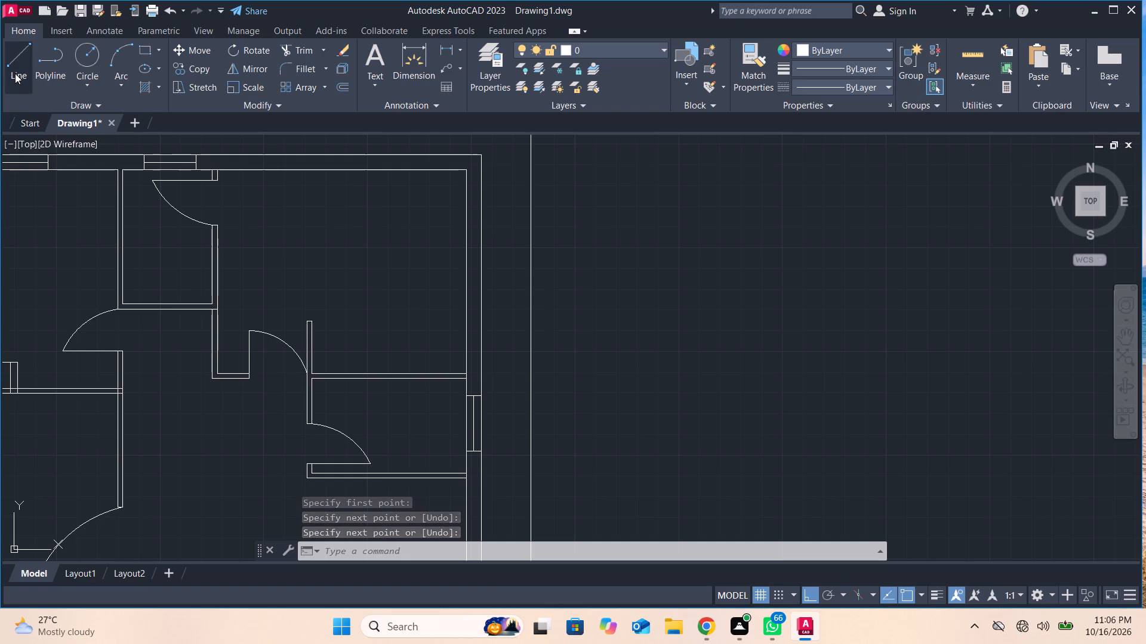
{"action": "left_click", "coordinate": [15, 73]}
{"action": "left_click", "coordinate": [299, 158]}
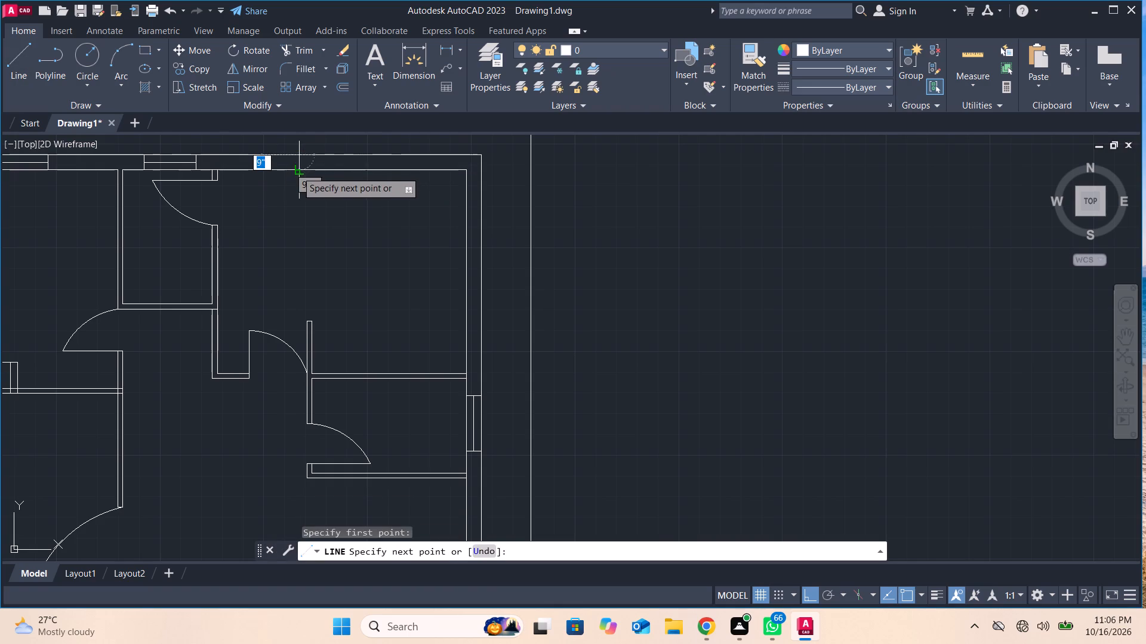
{"action": "left_click", "coordinate": [297, 171]}
{"action": "key", "text": "Return"}
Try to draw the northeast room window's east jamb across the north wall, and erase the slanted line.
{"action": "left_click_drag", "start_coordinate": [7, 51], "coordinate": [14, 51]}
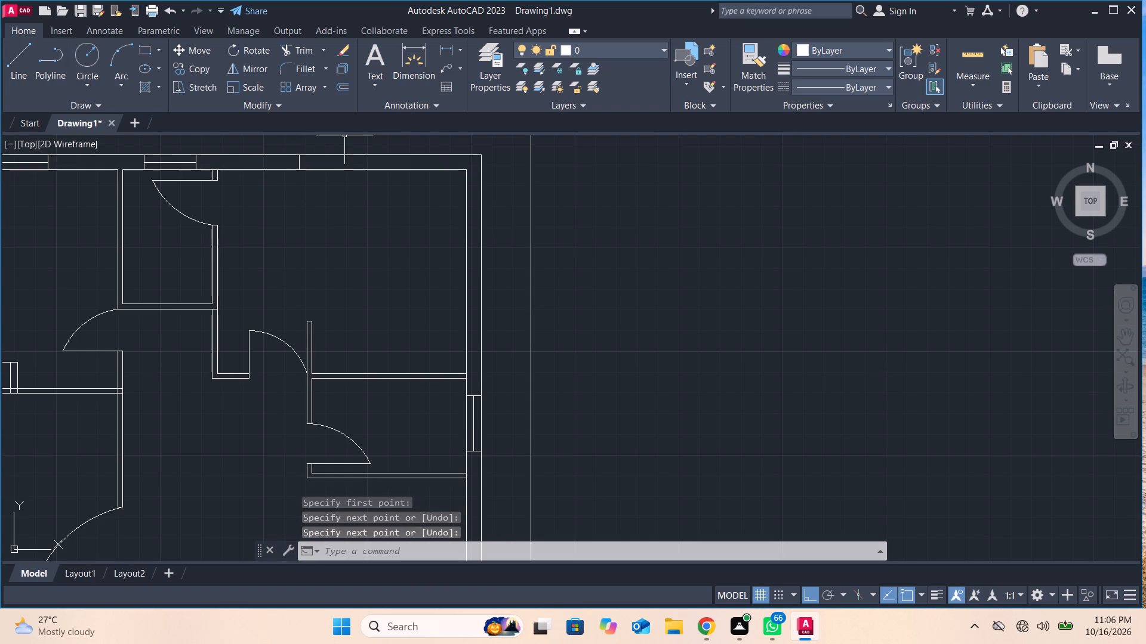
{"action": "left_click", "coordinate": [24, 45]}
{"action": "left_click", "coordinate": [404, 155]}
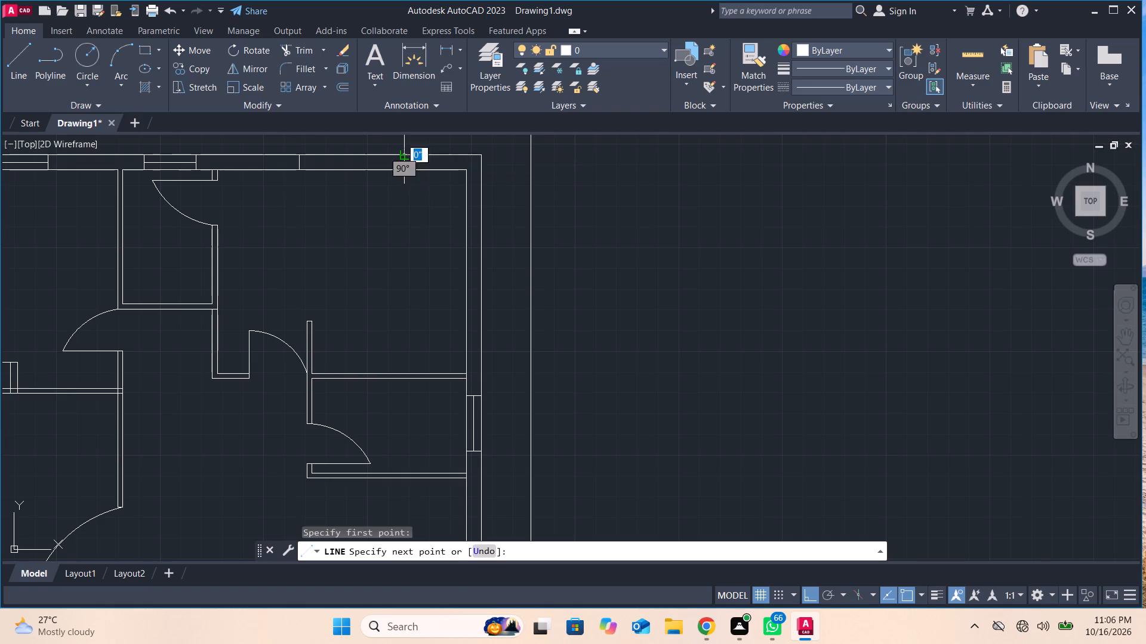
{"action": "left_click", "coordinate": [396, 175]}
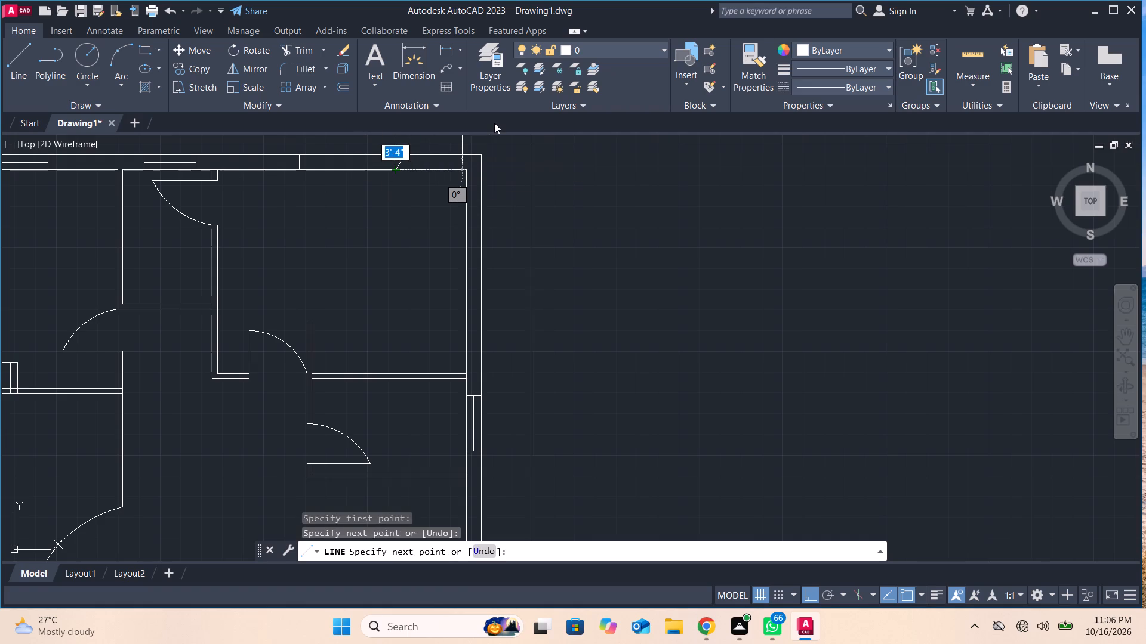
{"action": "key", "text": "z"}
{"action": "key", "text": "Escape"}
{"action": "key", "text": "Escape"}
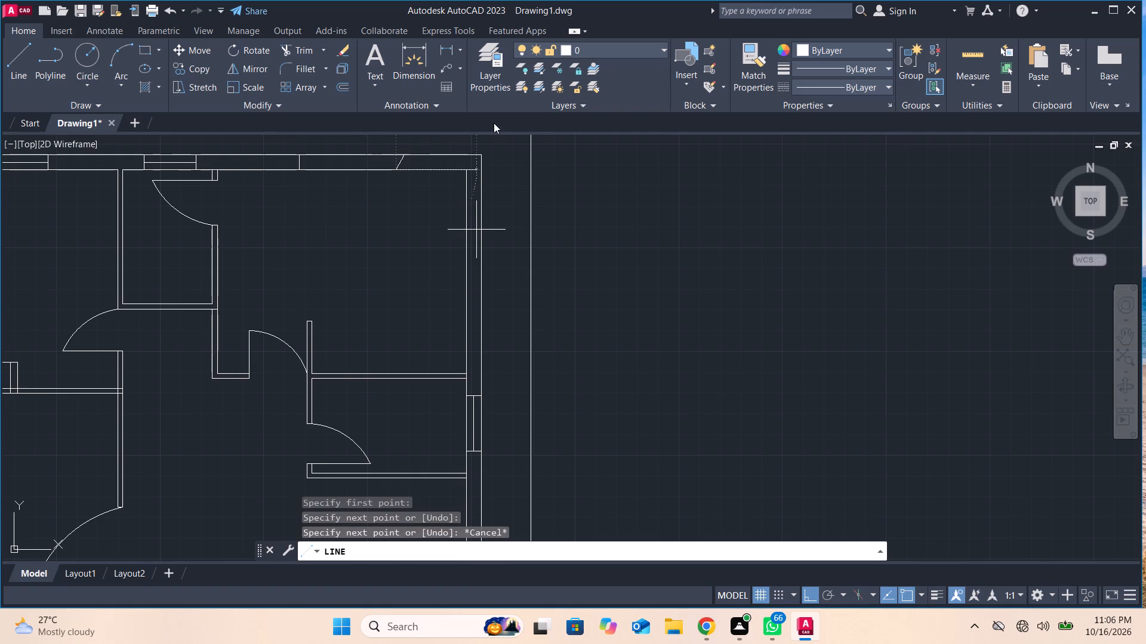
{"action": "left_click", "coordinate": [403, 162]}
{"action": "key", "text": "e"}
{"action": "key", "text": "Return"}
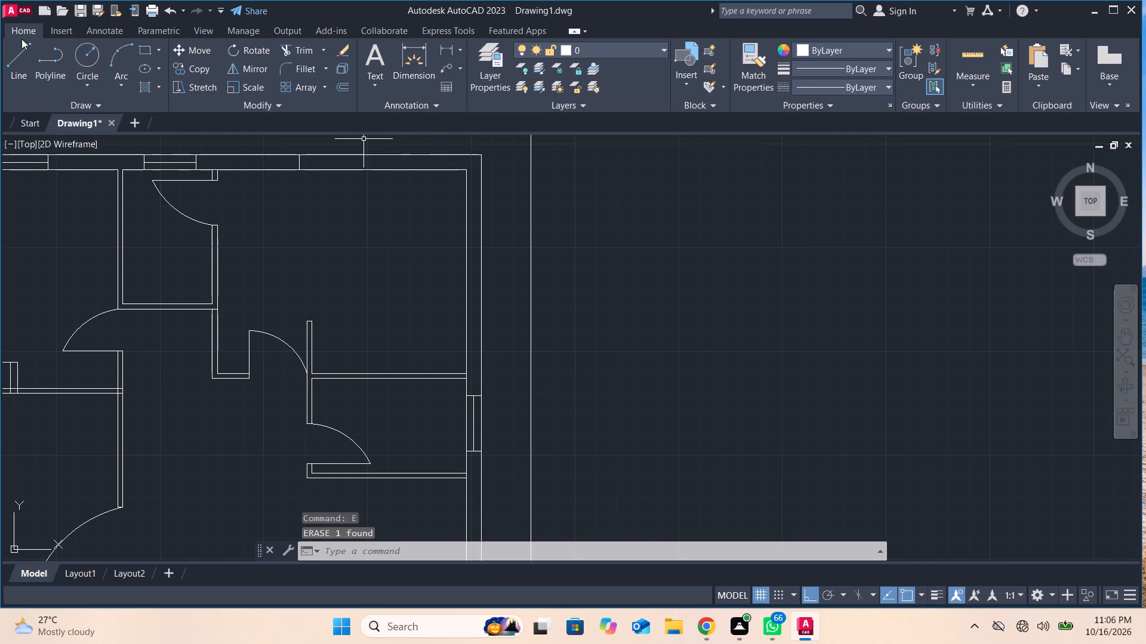
Draw the northeast room window's east jamb line straight across the north wall, about 5'-2" east of the west jamb.
{"action": "left_click", "coordinate": [26, 52]}
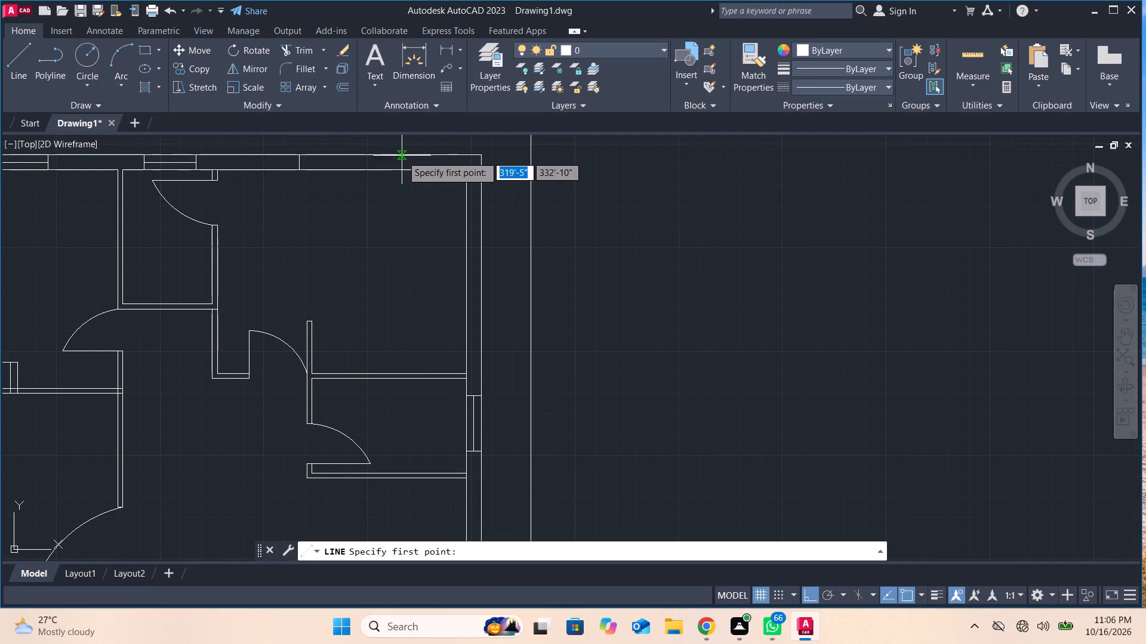
{"action": "left_click", "coordinate": [406, 155]}
{"action": "left_click", "coordinate": [403, 170]}
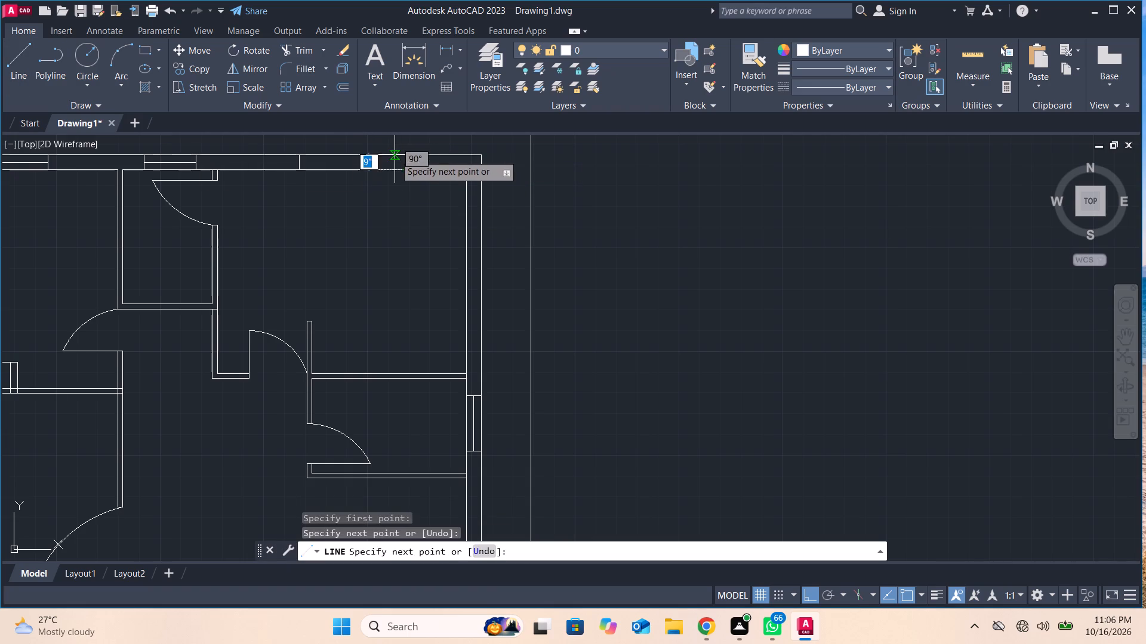
{"action": "key", "text": "Return"}
Draw the northeast room's north window centre line between the midpoints of its two jamb lines.
{"action": "left_click", "coordinate": [17, 55]}
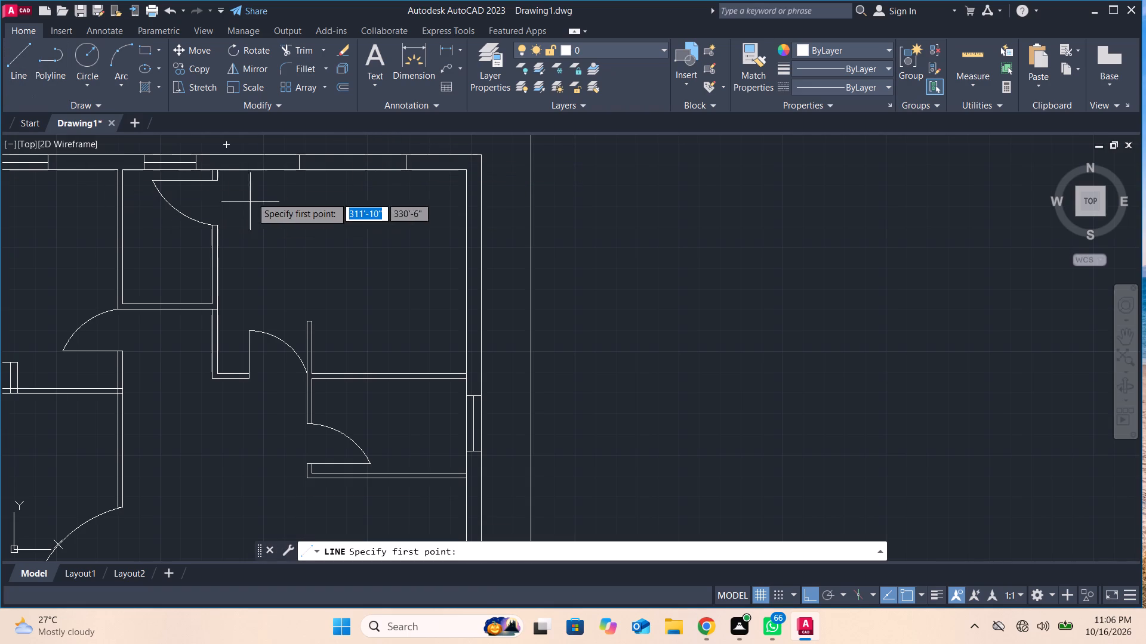
{"action": "scroll", "coordinate": [298, 165], "scroll_direction": "up", "scroll_amount": 1}
{"action": "left_click", "coordinate": [298, 165]}
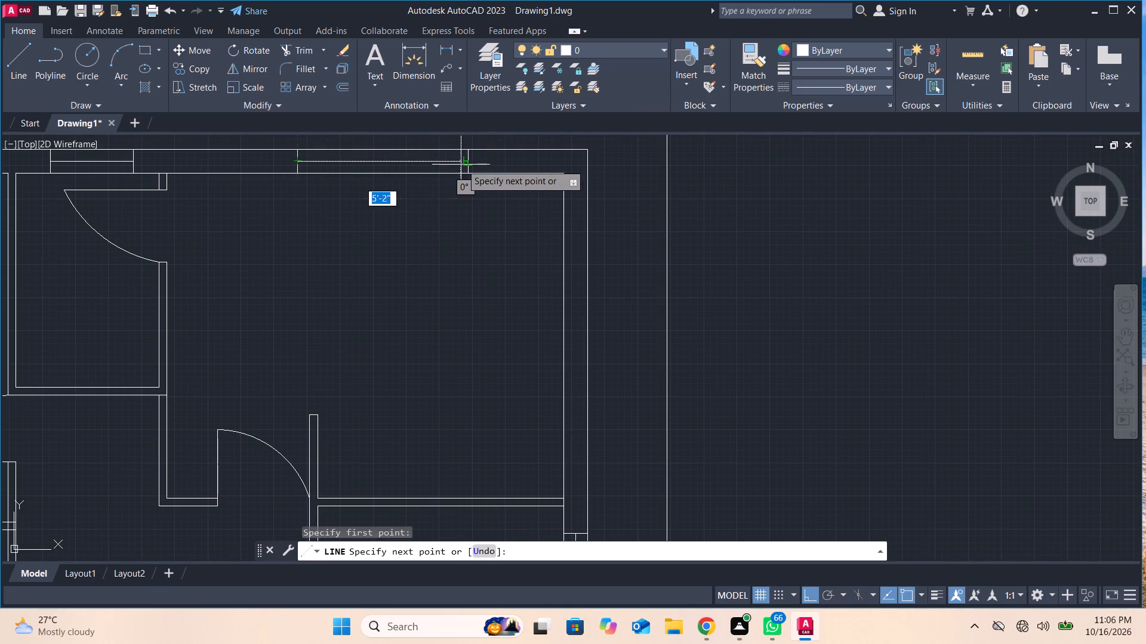
{"action": "left_click", "coordinate": [465, 162]}
{"action": "key", "text": "Return"}
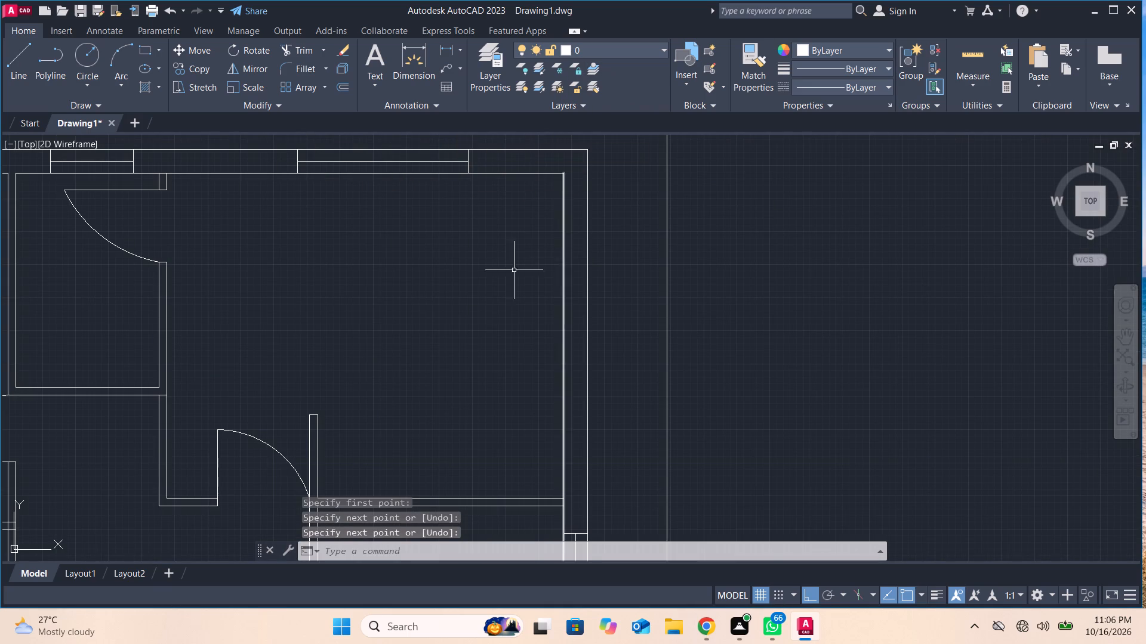
Draw the large southeast room's counter edge: east from the west partition's upper end, about 4'-3" south, then about 9'-4" east to the wall.
{"action": "scroll", "coordinate": [445, 302], "scroll_direction": "down", "scroll_amount": 1}
{"action": "middle_click_drag", "start_coordinate": [445, 302], "coordinate": [500, 240]}
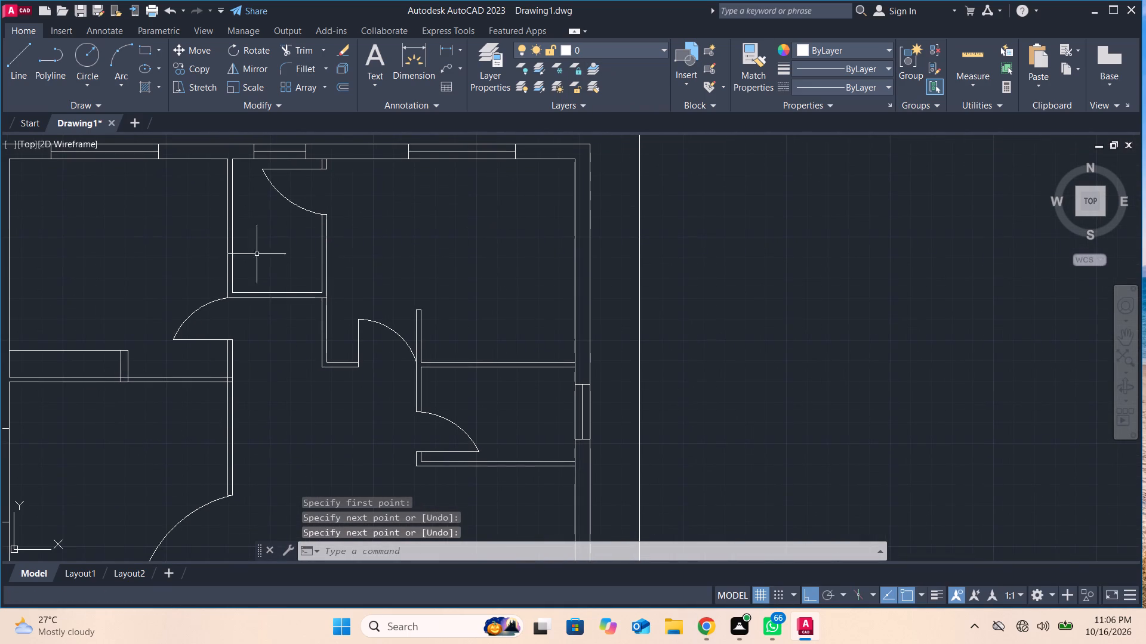
{"action": "scroll", "coordinate": [312, 321], "scroll_direction": "down", "scroll_amount": 2}
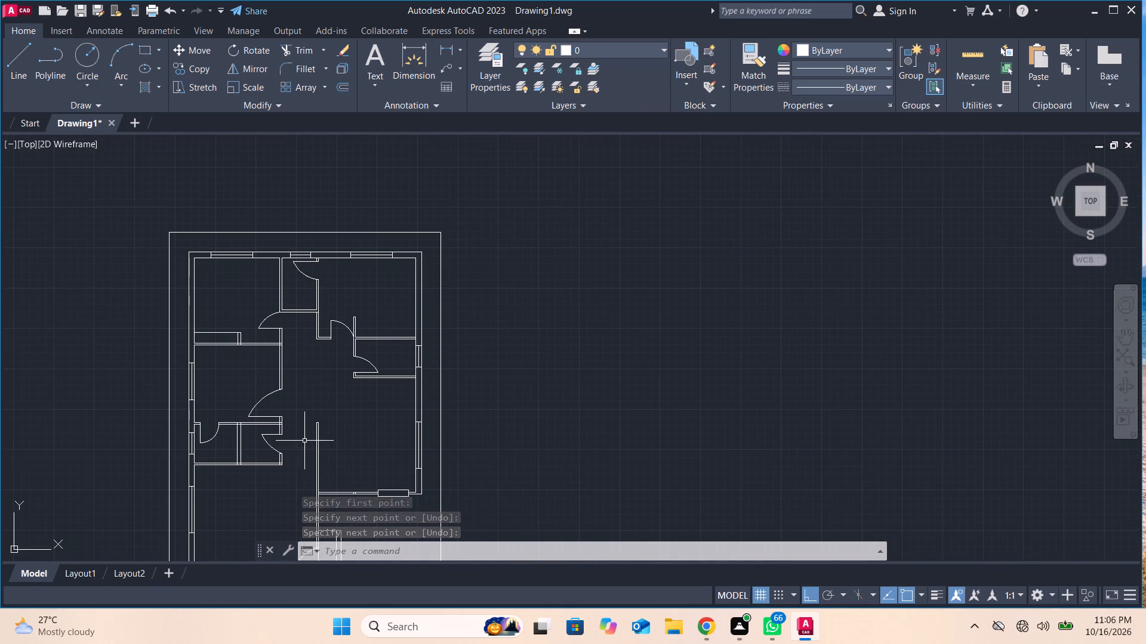
{"action": "middle_click_drag", "start_coordinate": [304, 441], "coordinate": [306, 314]}
{"action": "scroll", "coordinate": [332, 341], "scroll_direction": "up", "scroll_amount": 2}
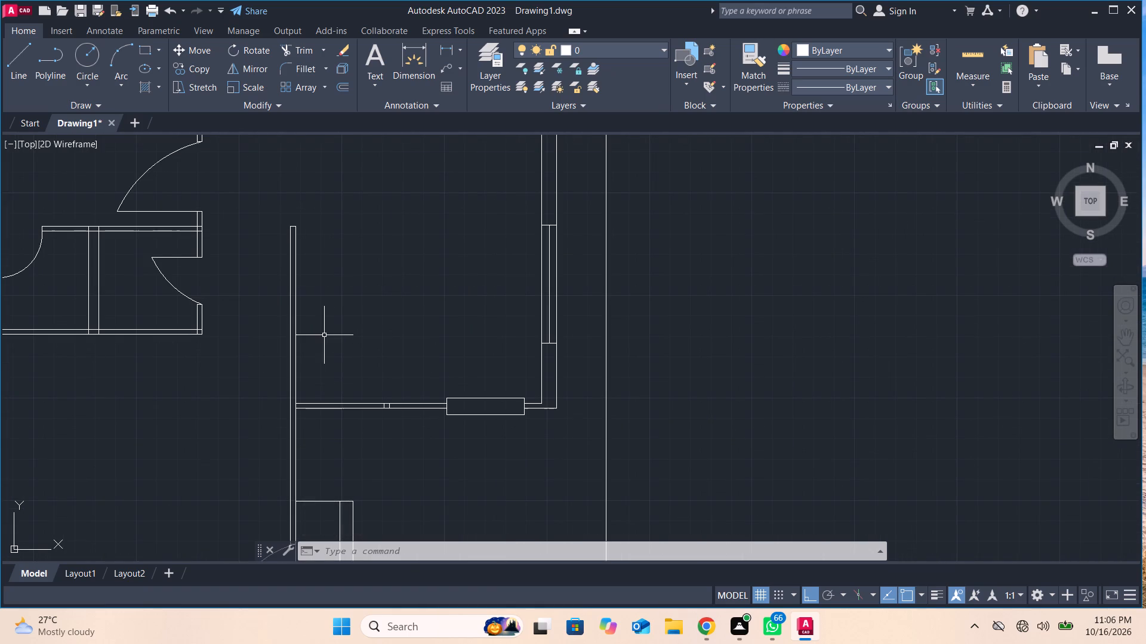
{"action": "left_click", "coordinate": [29, 70]}
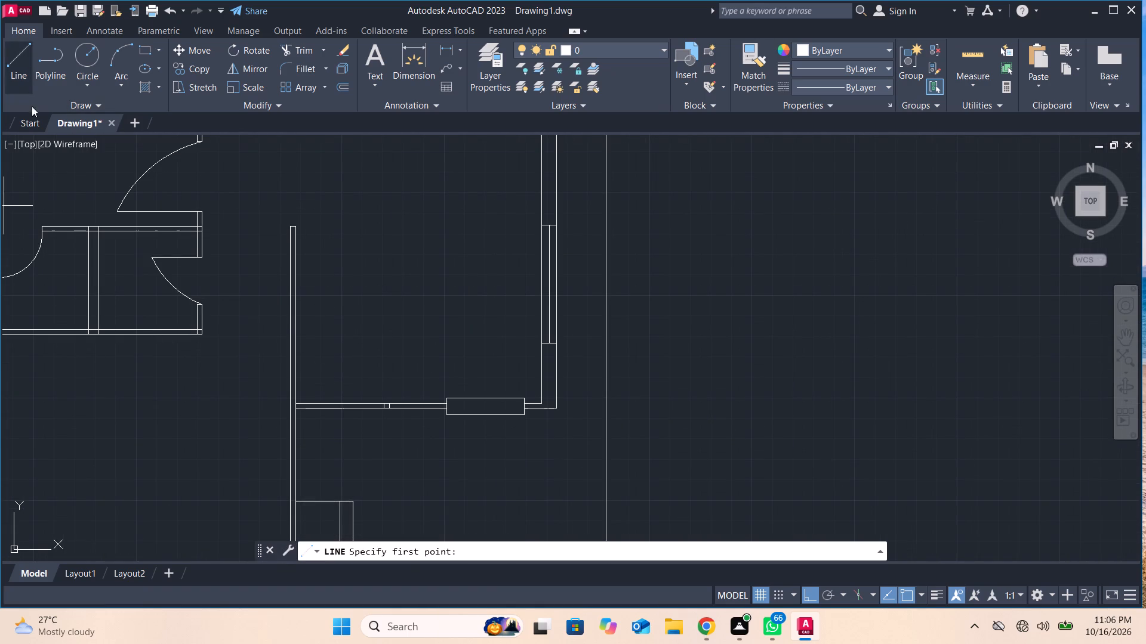
{"action": "left_click", "coordinate": [295, 245]}
{"action": "left_click", "coordinate": [355, 247]}
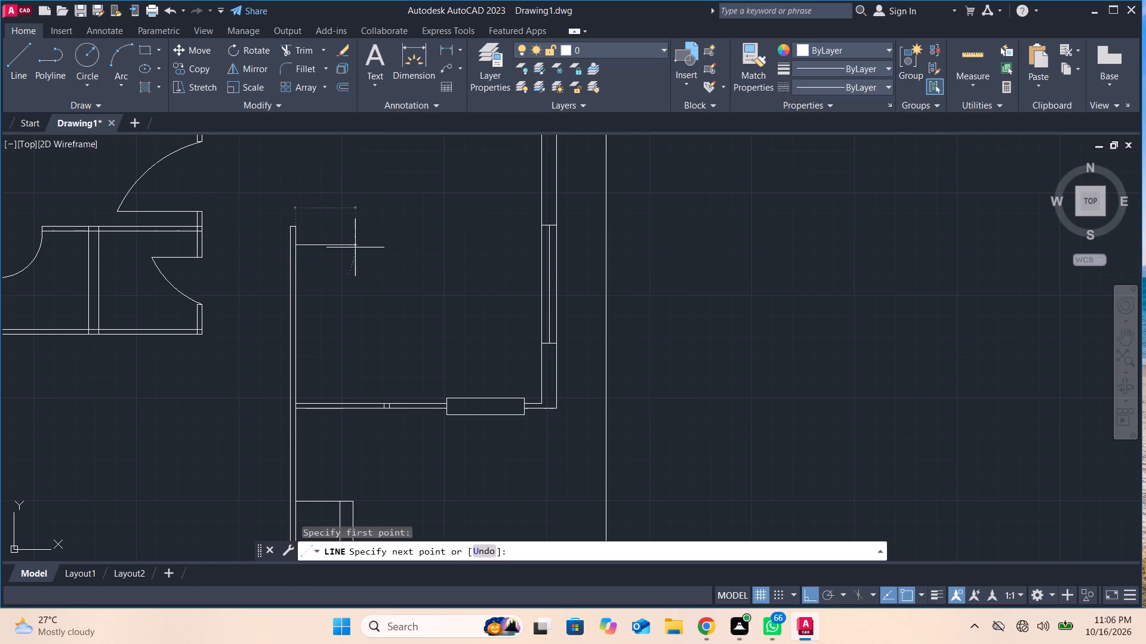
{"action": "left_click", "coordinate": [358, 329]}
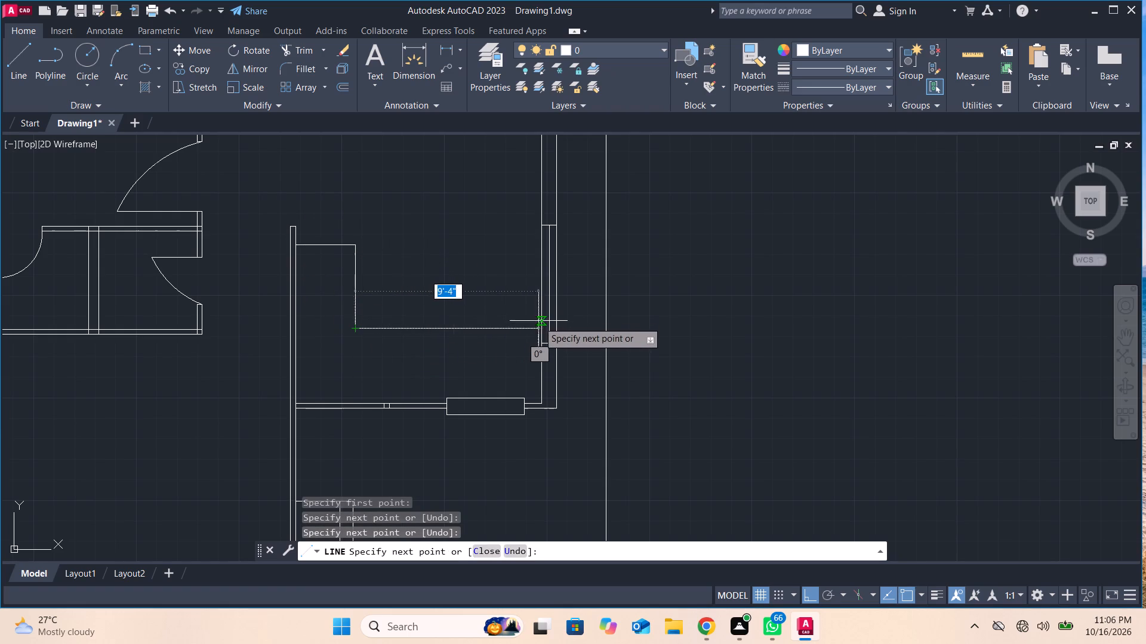
{"action": "left_click", "coordinate": [542, 326]}
{"action": "key", "text": "Return"}
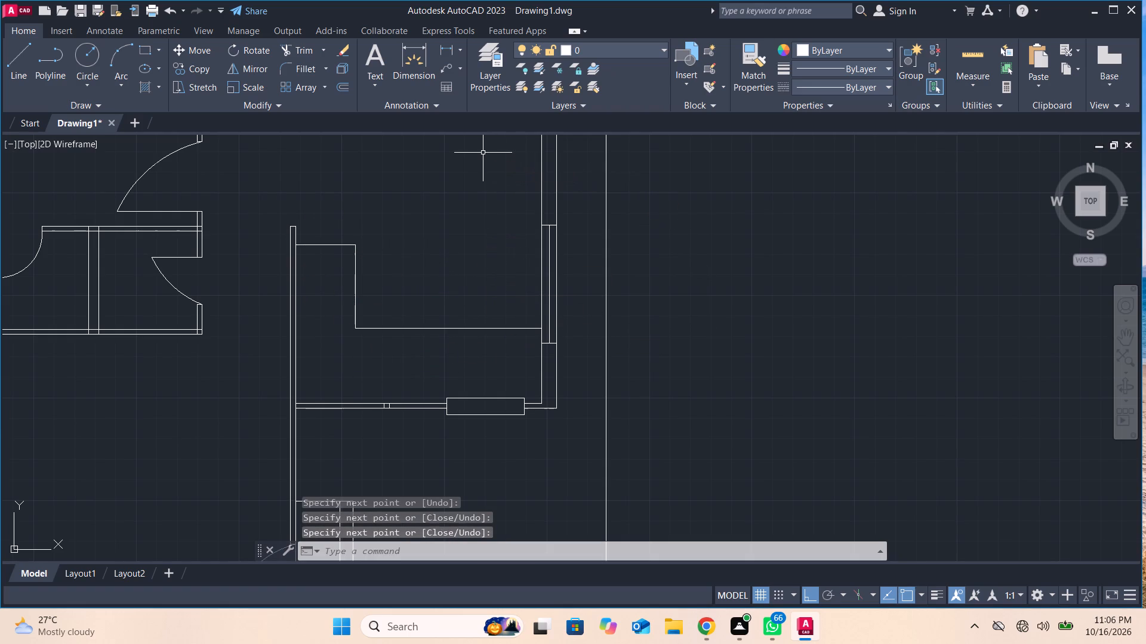
Trim away the two short cross lines inside the large southeast room's south partition, west of the rectangular opening.
{"action": "left_click", "coordinate": [301, 57]}
{"action": "scroll", "coordinate": [405, 413], "scroll_direction": "up", "scroll_amount": 3}
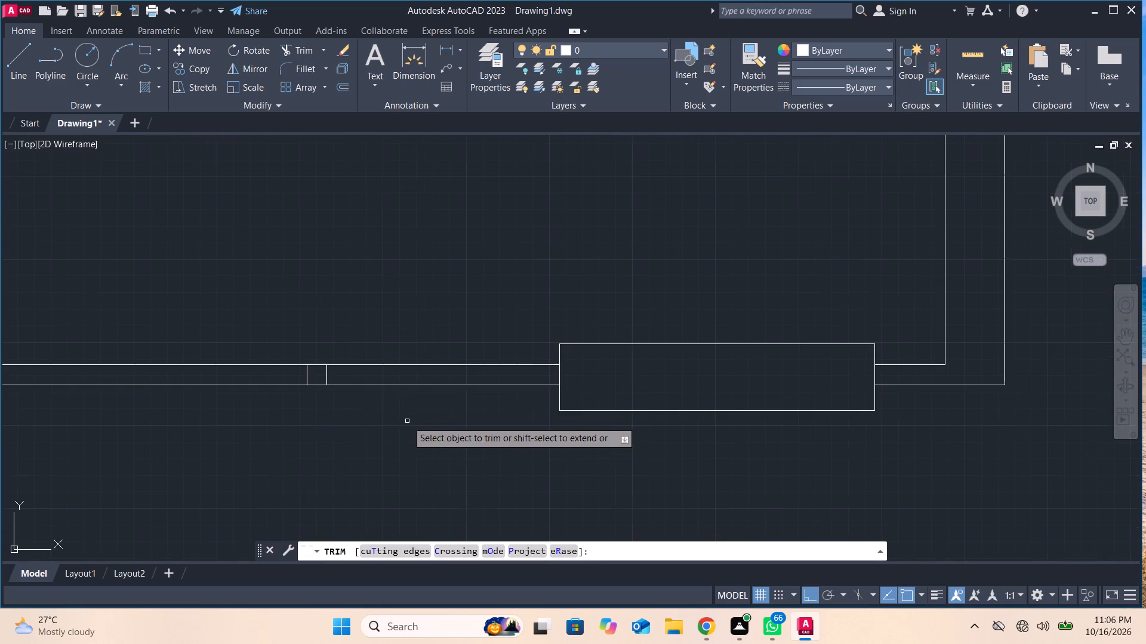
{"action": "left_click_drag", "start_coordinate": [331, 379], "coordinate": [323, 375]}
{"action": "left_click", "coordinate": [284, 370]}
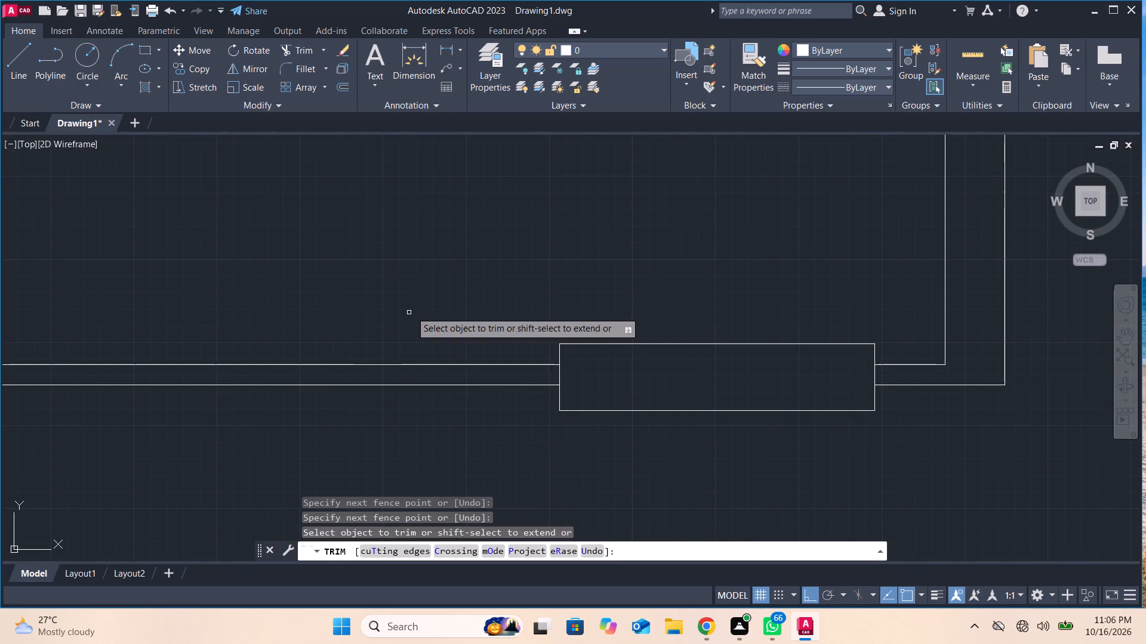
Insert the Sink-double - 36 in top block from DesignCenter's Kitchens.dwg in the empty area east of the plan.
{"action": "scroll", "coordinate": [412, 311], "scroll_direction": "down", "scroll_amount": 2}
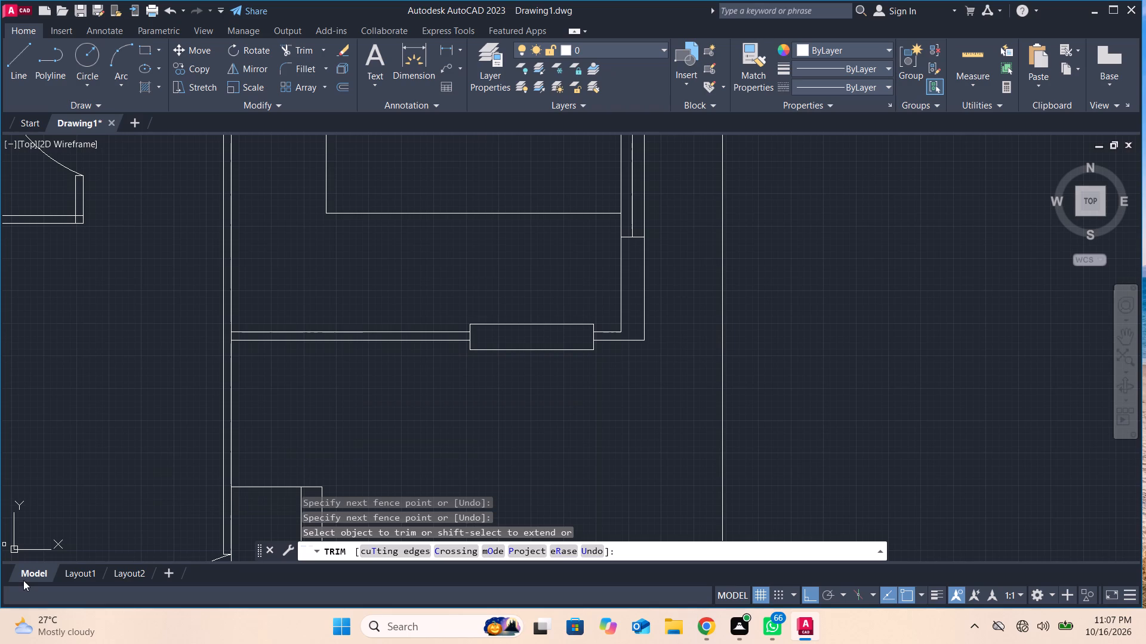
{"action": "scroll", "coordinate": [559, 375], "scroll_direction": "down", "scroll_amount": 3}
{"action": "middle_click_drag", "start_coordinate": [555, 447], "coordinate": [556, 445]}
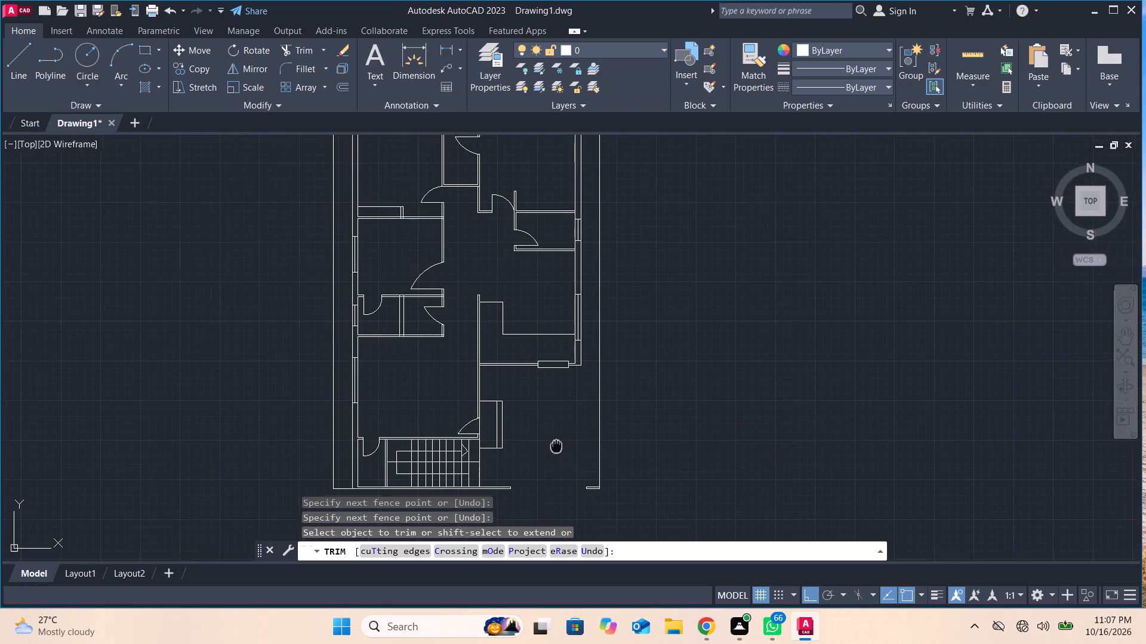
{"action": "middle_click_drag", "start_coordinate": [556, 445], "coordinate": [599, 377]}
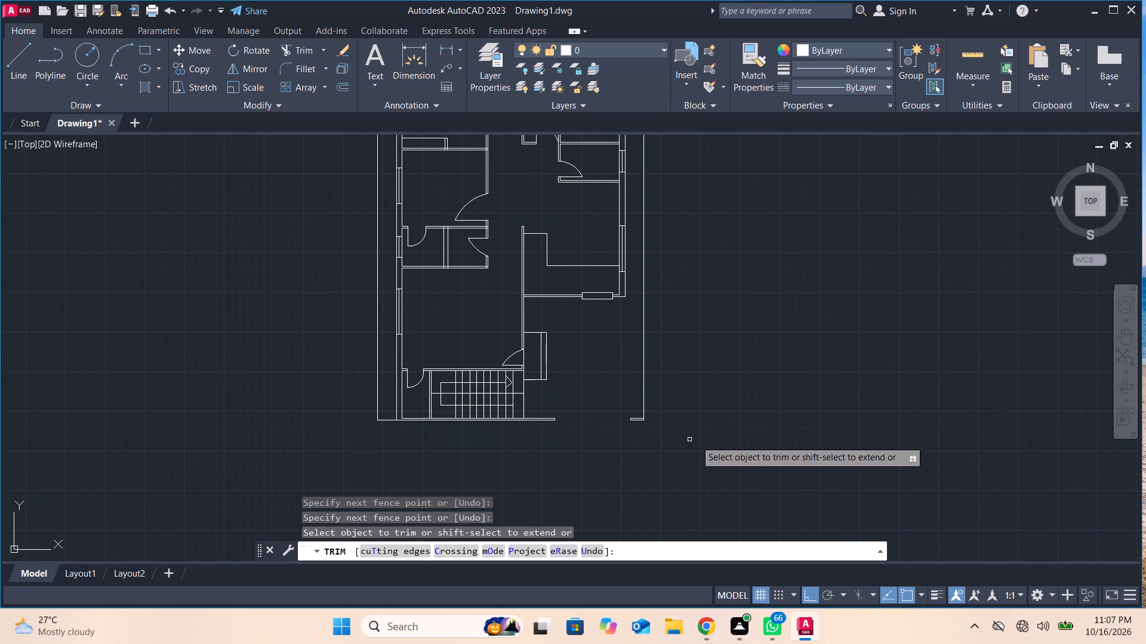
{"action": "key", "text": "ctrl+2"}
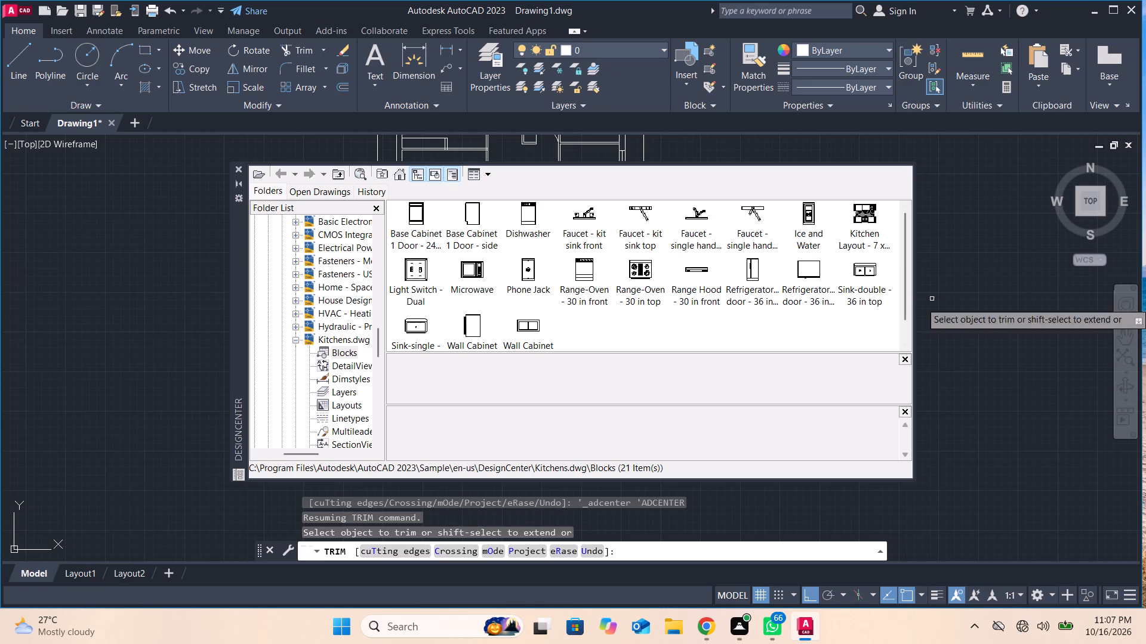
{"action": "left_click_drag", "start_coordinate": [865, 271], "coordinate": [975, 269]}
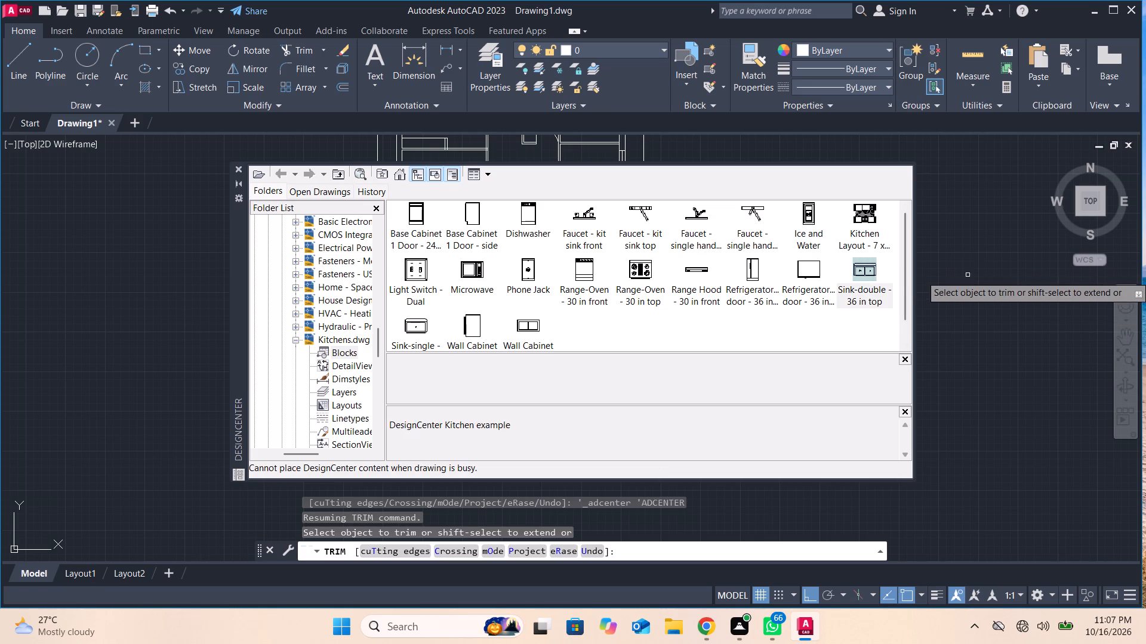
{"action": "key", "text": "Escape"}
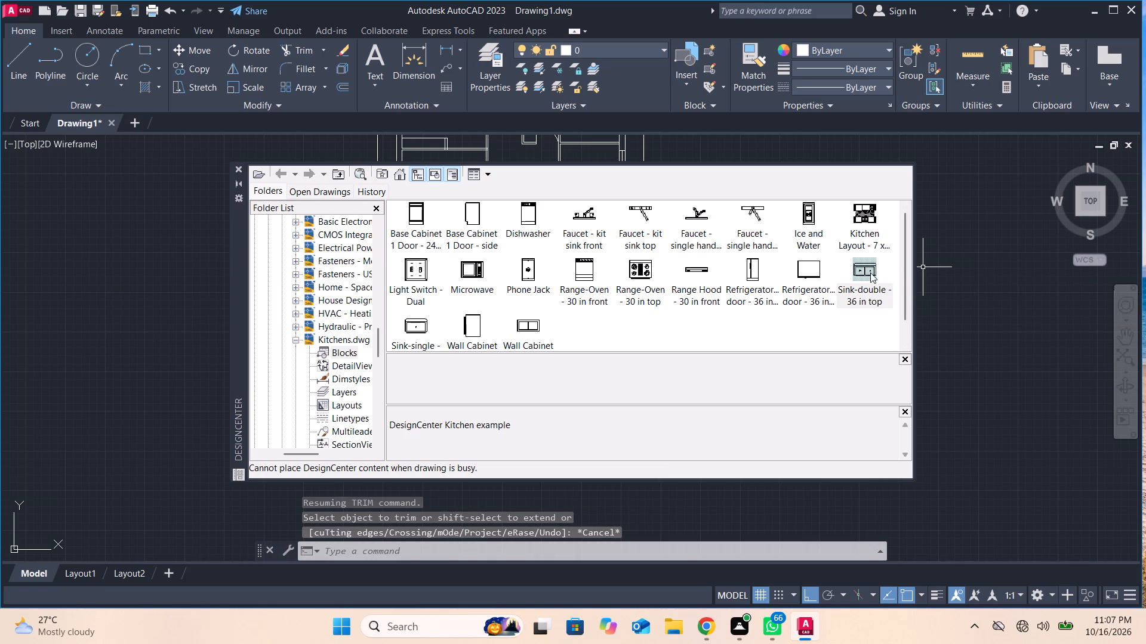
{"action": "left_click_drag", "start_coordinate": [870, 273], "coordinate": [987, 268]}
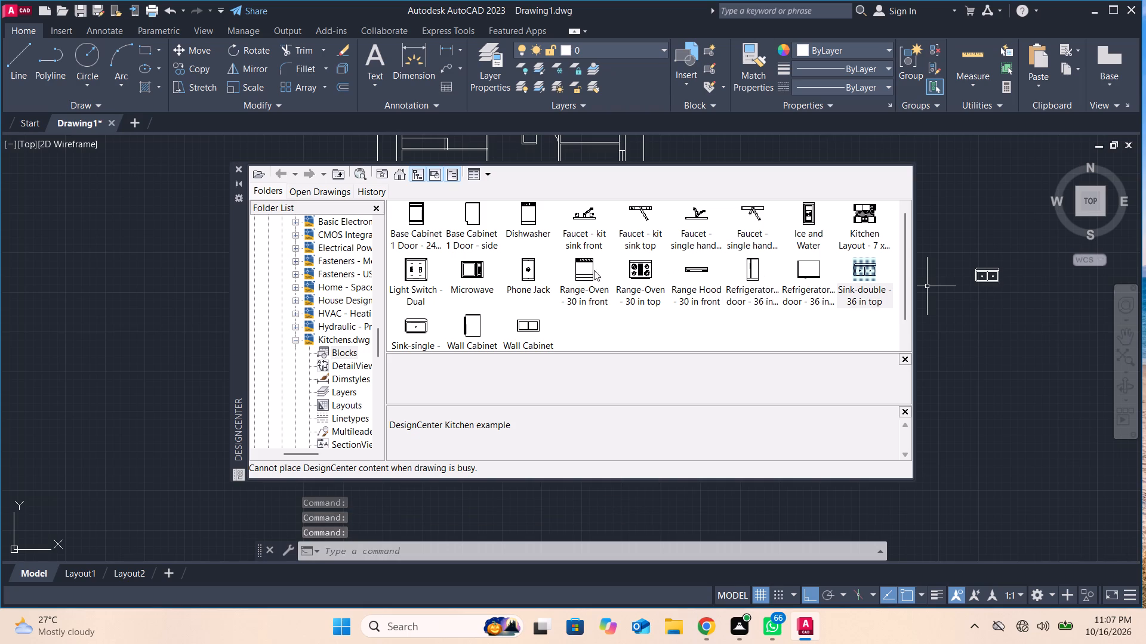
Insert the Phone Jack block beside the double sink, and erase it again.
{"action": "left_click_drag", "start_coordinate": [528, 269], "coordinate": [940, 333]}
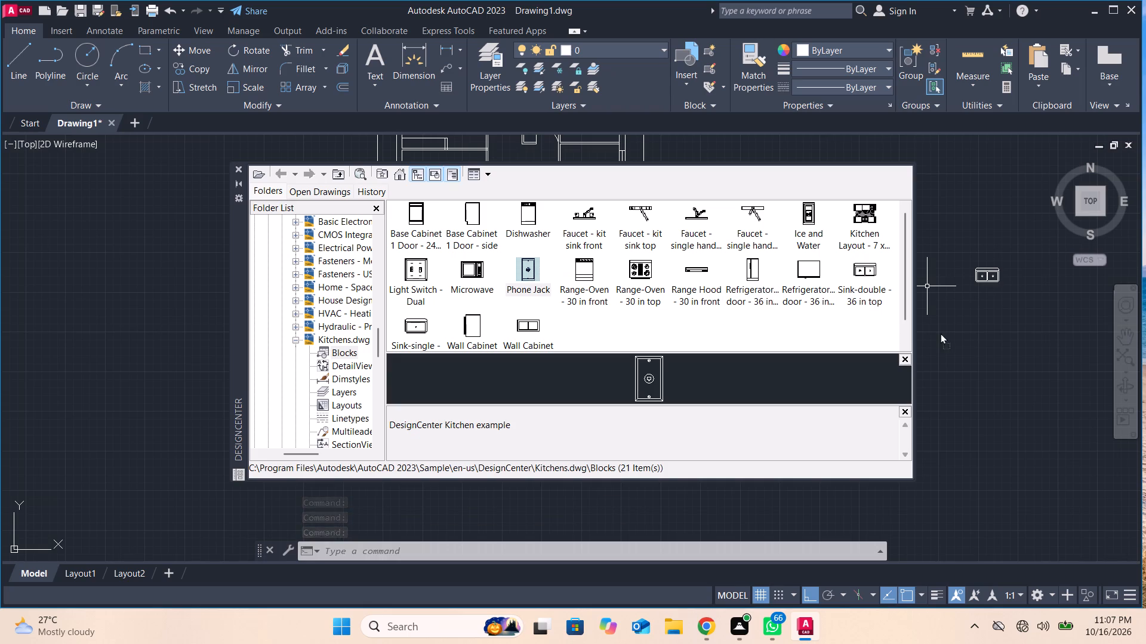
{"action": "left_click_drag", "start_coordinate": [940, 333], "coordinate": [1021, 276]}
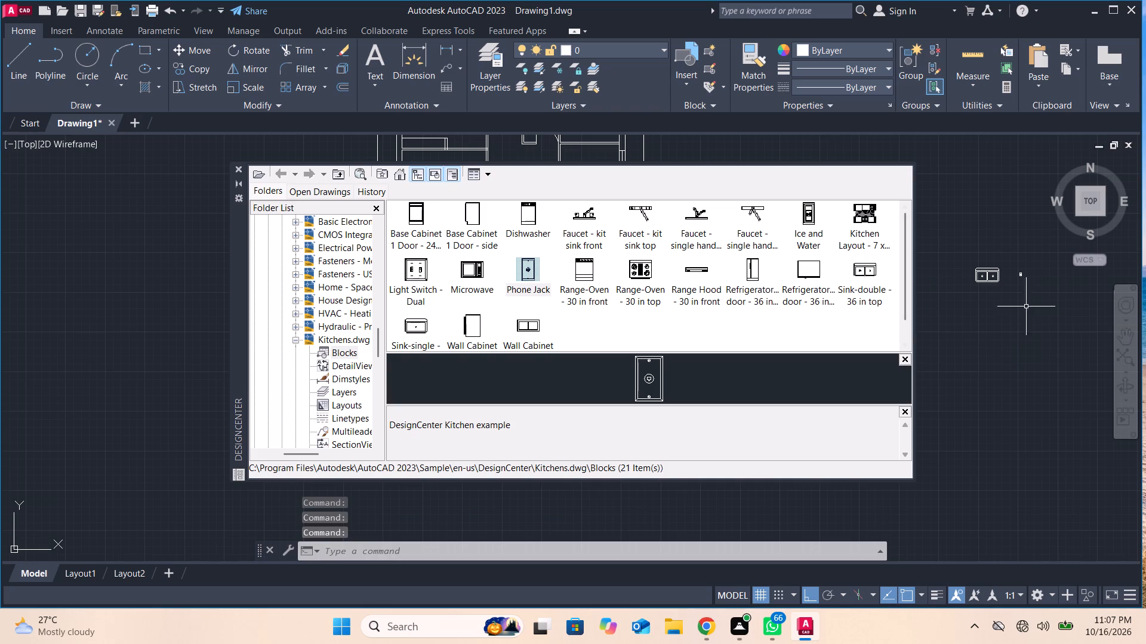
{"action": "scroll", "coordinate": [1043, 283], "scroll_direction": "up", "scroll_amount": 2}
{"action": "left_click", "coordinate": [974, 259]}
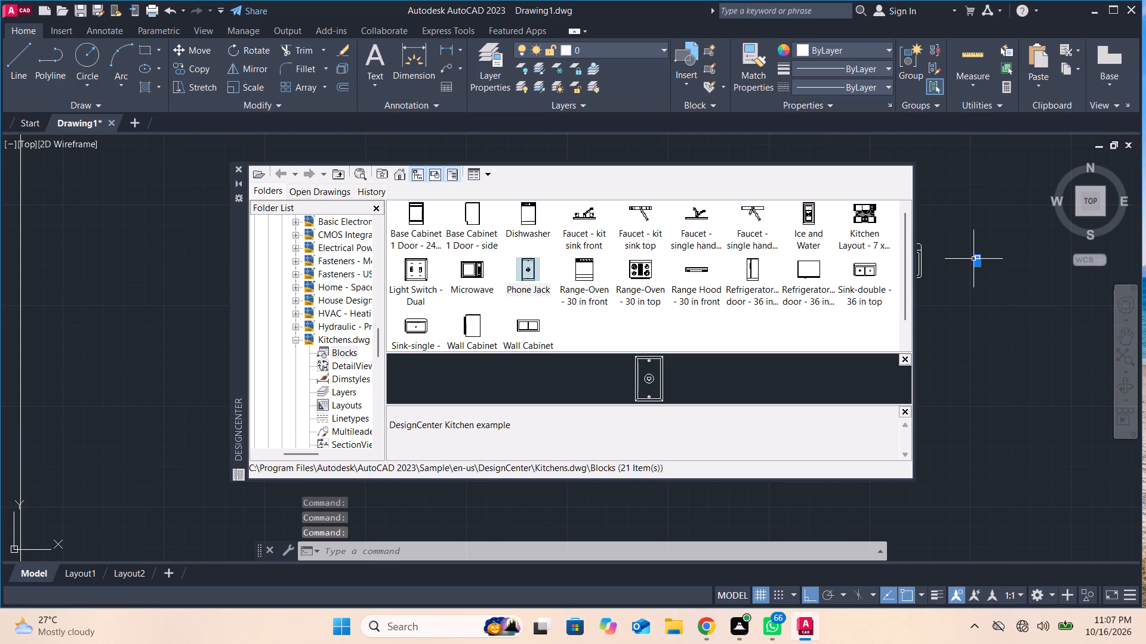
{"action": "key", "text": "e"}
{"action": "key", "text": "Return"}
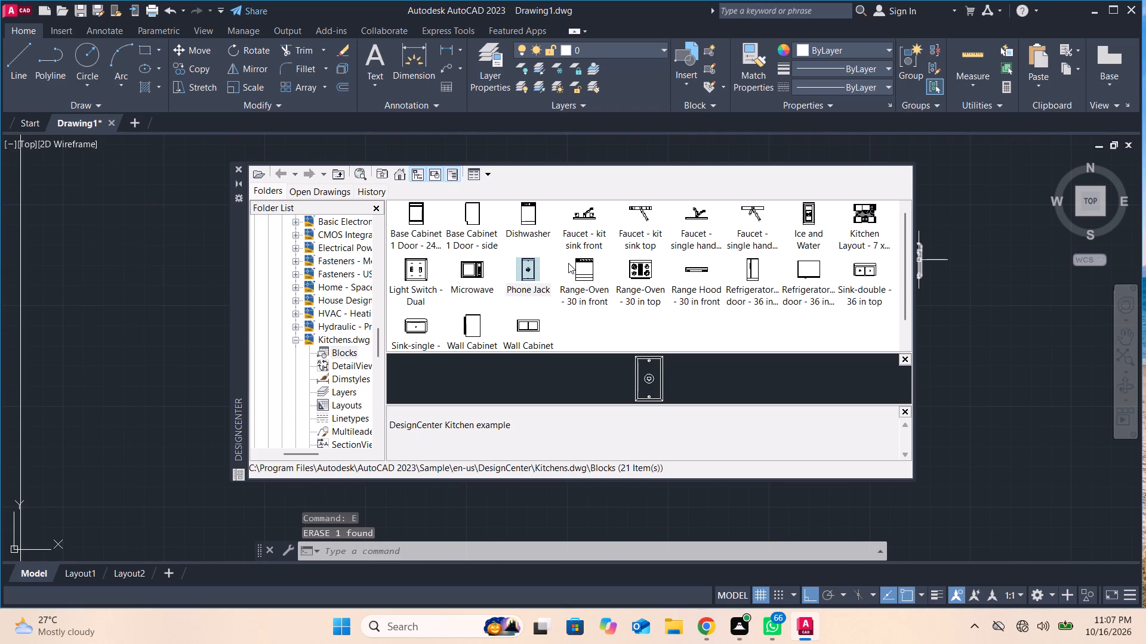
Insert the Range-Oven - 30 in front block from Kitchens.dwg just east of the double sink.
{"action": "left_click_drag", "start_coordinate": [587, 266], "coordinate": [935, 266]}
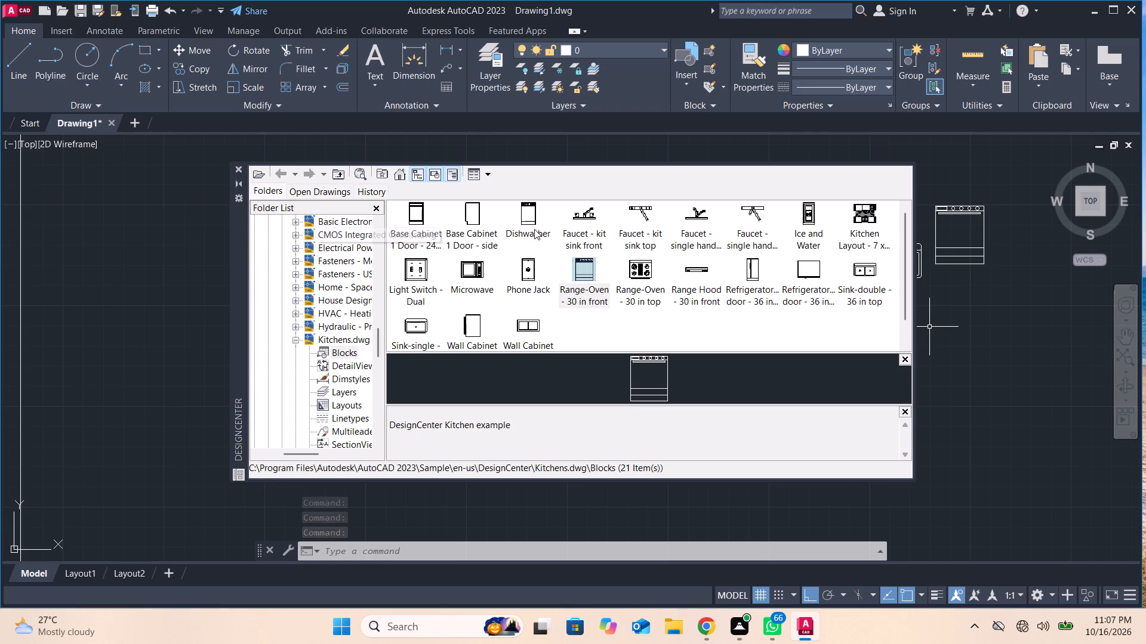
Insert three Bed - Queen blocks from Home - Space Planner.dwg in the empty area east of the plan.
{"action": "left_click", "coordinate": [338, 292]}
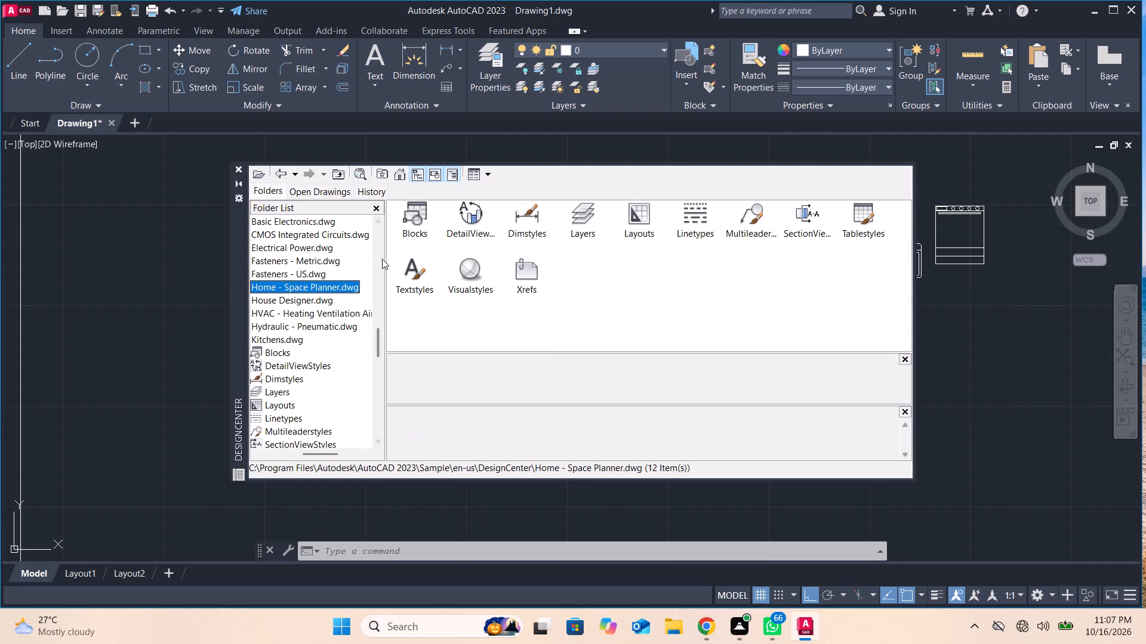
{"action": "double_click", "coordinate": [409, 222]}
{"action": "left_click_drag", "start_coordinate": [411, 221], "coordinate": [776, 309]}
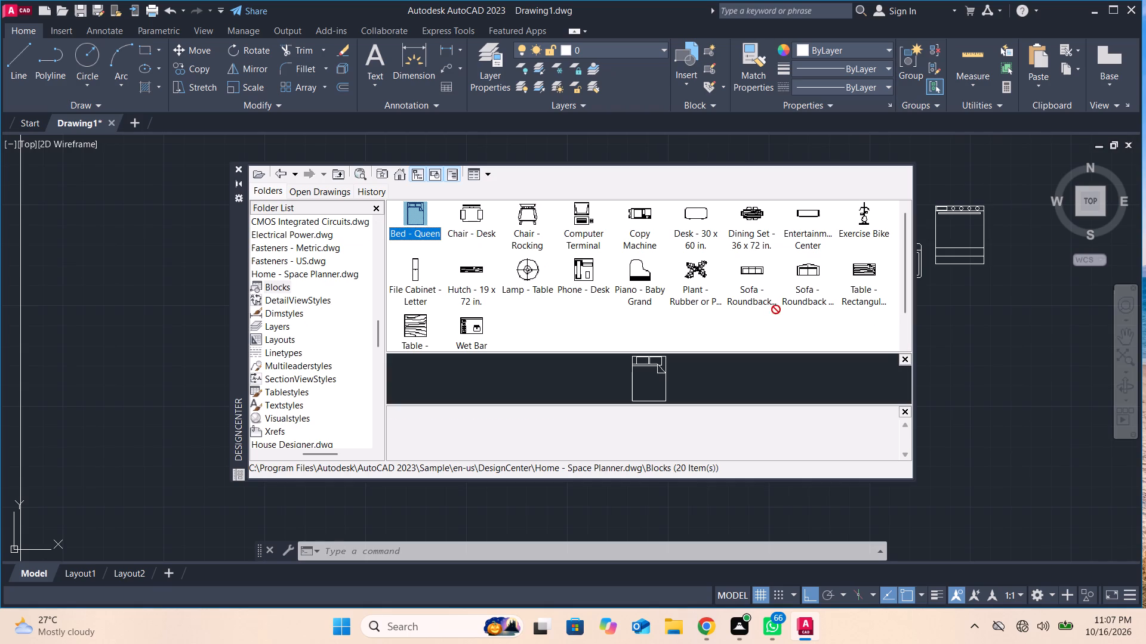
{"action": "left_click_drag", "start_coordinate": [776, 309], "coordinate": [956, 327]}
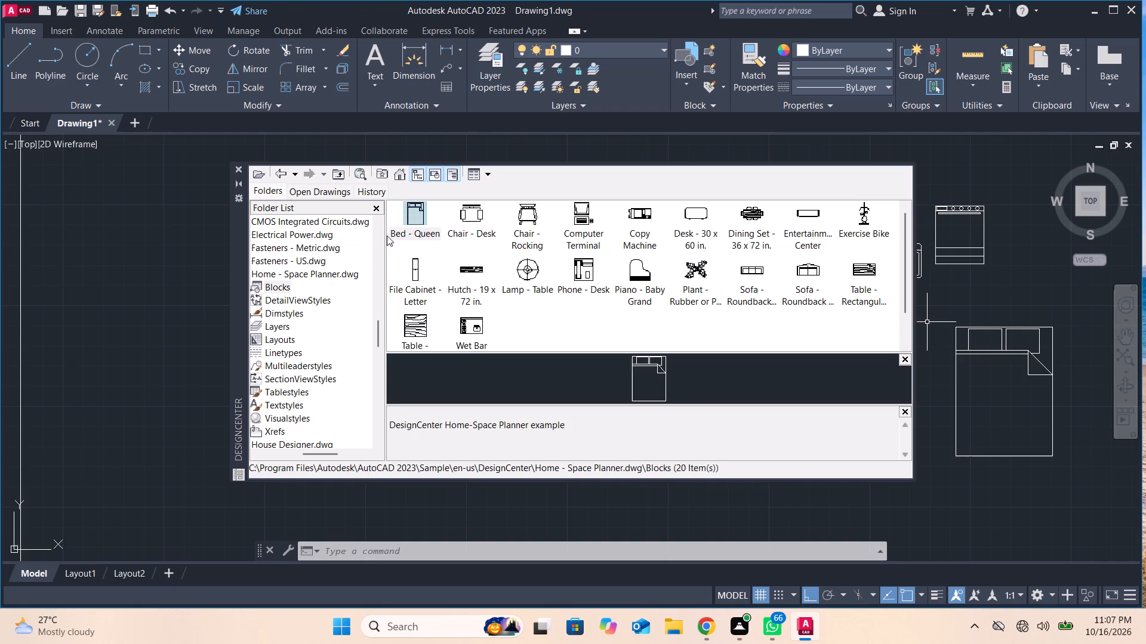
{"action": "left_click_drag", "start_coordinate": [420, 216], "coordinate": [178, 252]}
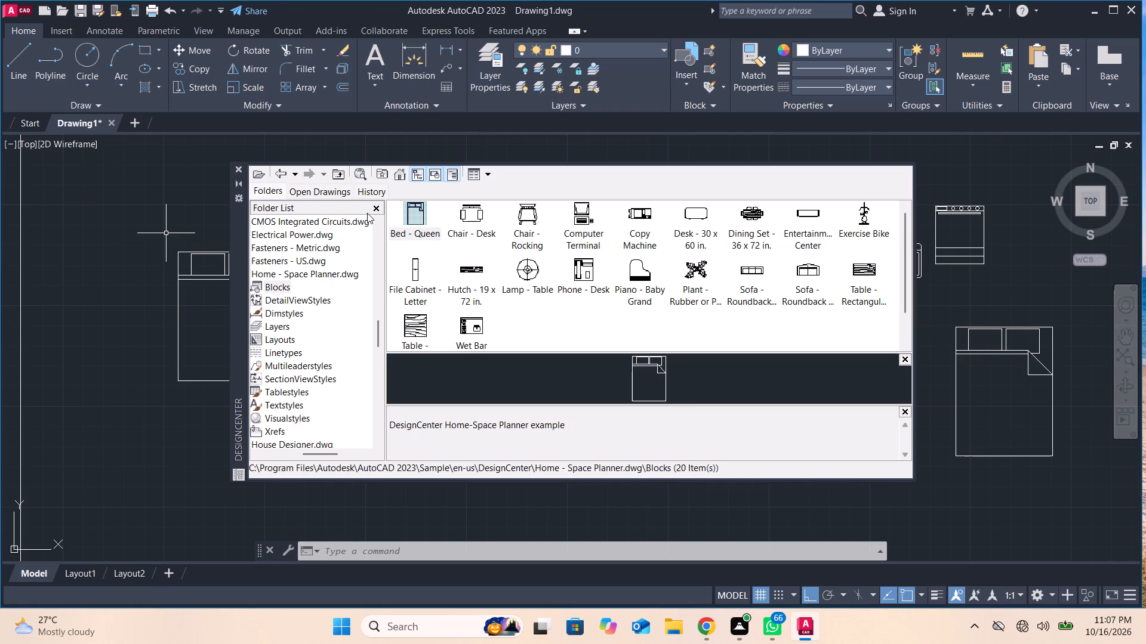
{"action": "left_click_drag", "start_coordinate": [425, 205], "coordinate": [69, 151]}
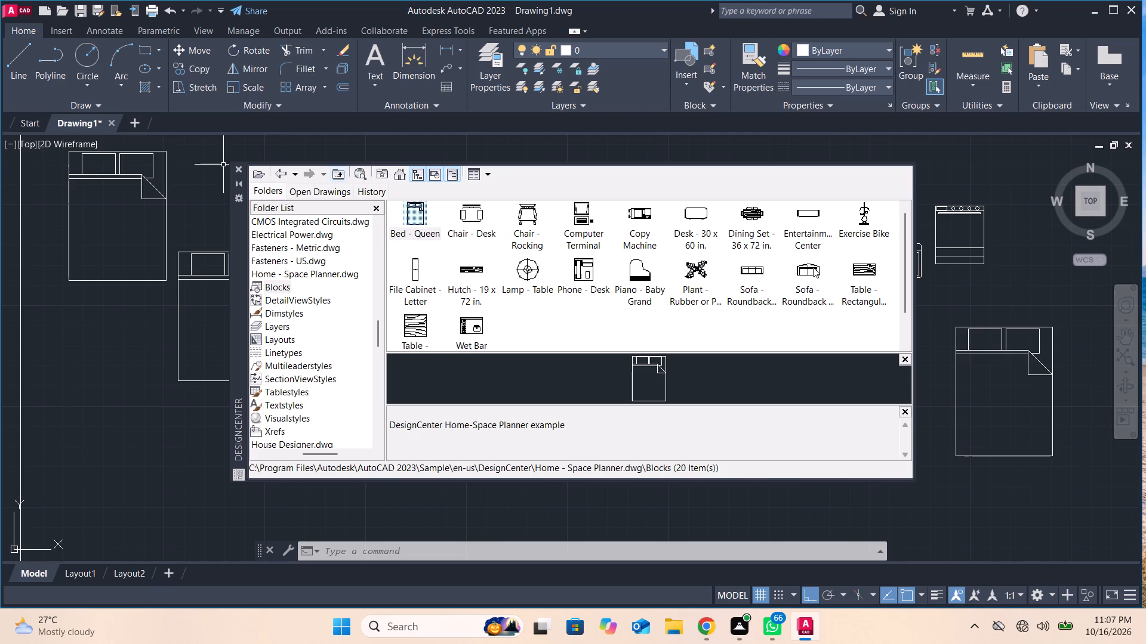
Place the arched-back Sofa - Roundback, the square wood-grain Table and the Chair - Desk blocks near the western beds outside the plan.
{"action": "left_click_drag", "start_coordinate": [813, 267], "coordinate": [149, 417]}
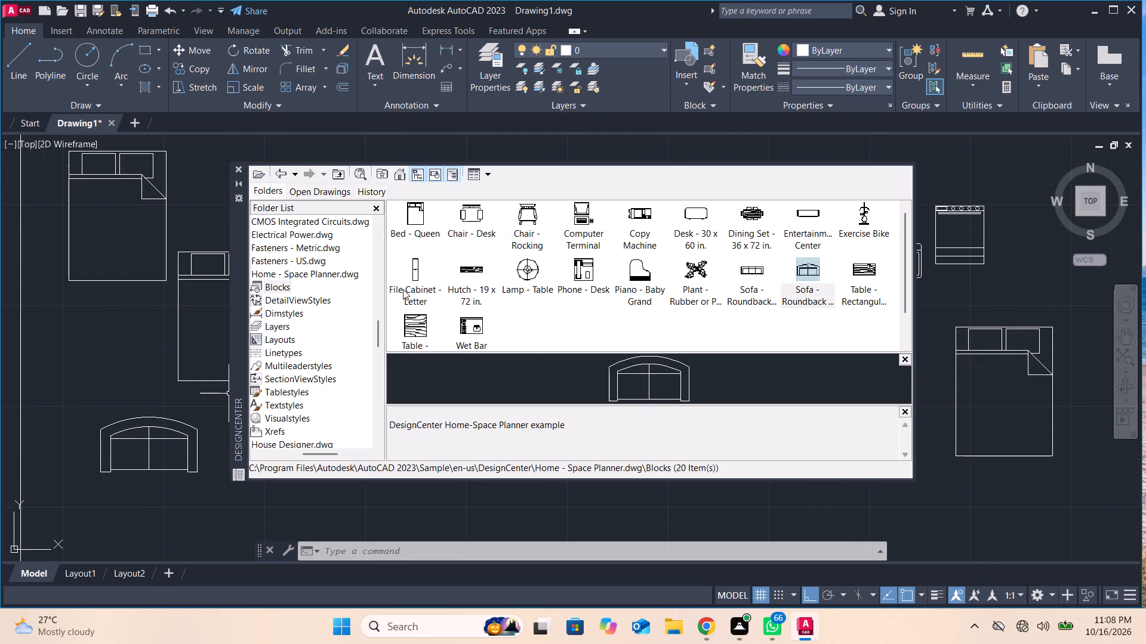
{"action": "left_click_drag", "start_coordinate": [413, 327], "coordinate": [168, 346]}
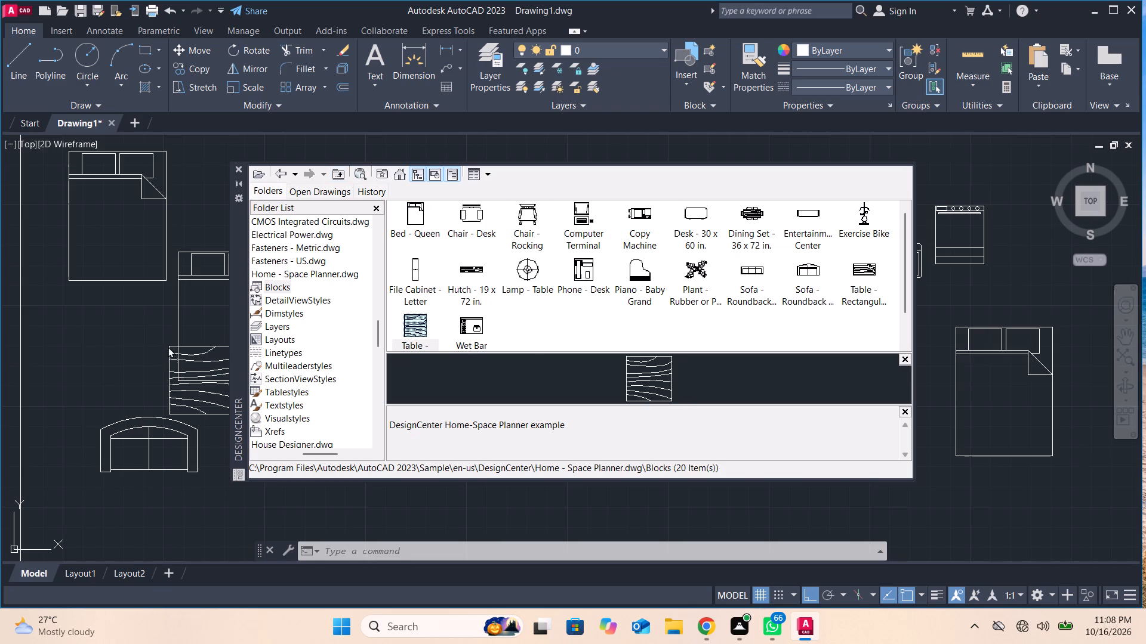
{"action": "left_click_drag", "start_coordinate": [168, 346], "coordinate": [70, 330]}
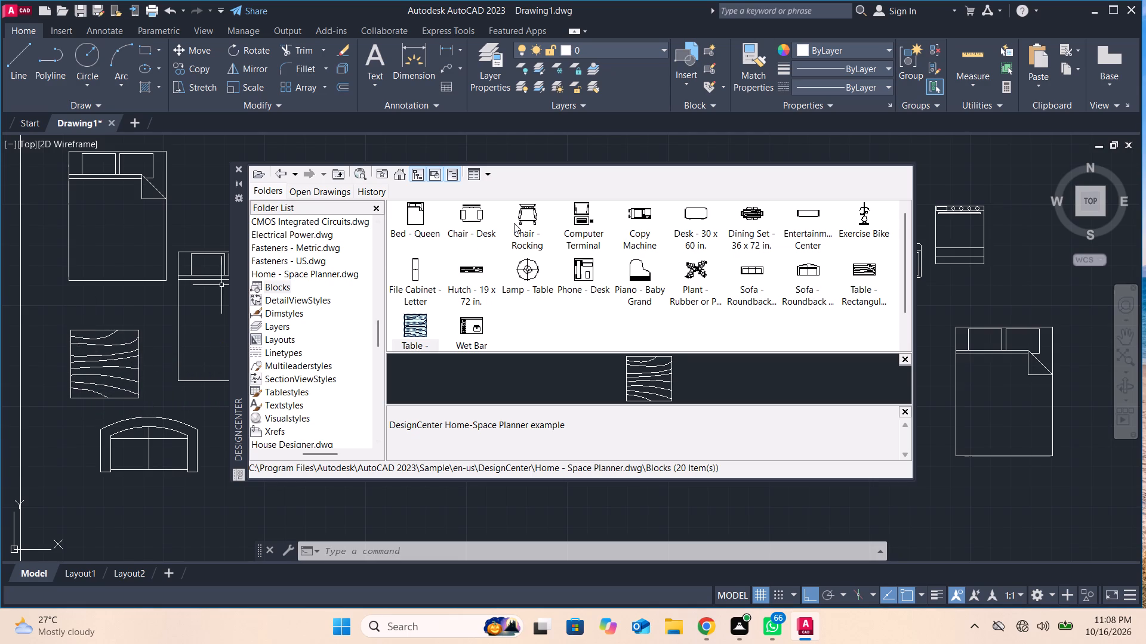
{"action": "left_click_drag", "start_coordinate": [467, 221], "coordinate": [193, 521]}
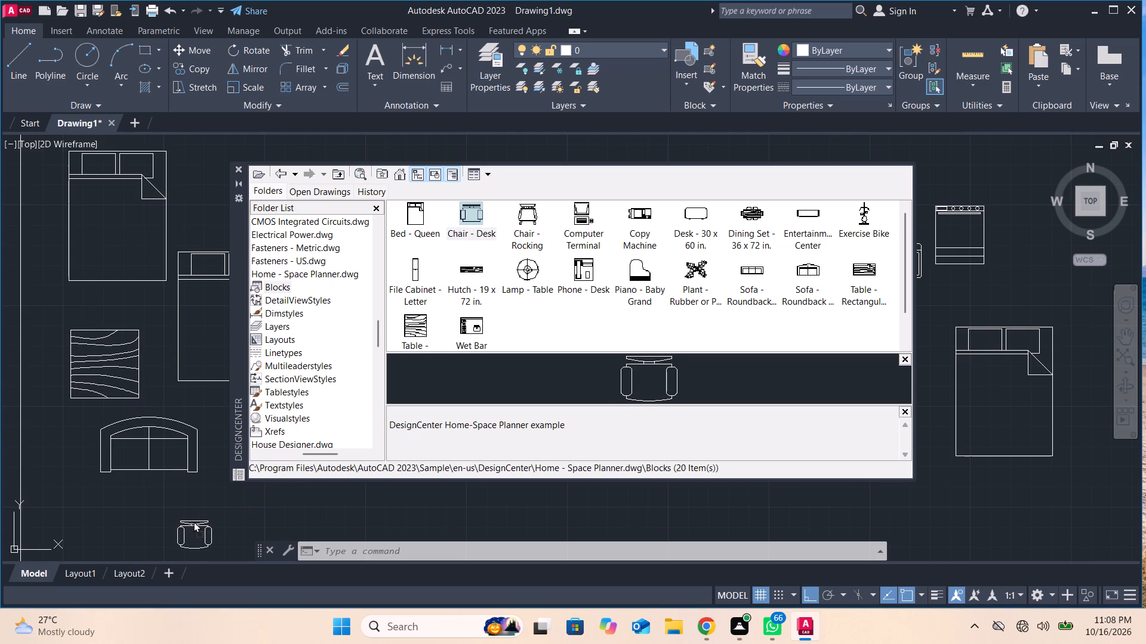
{"action": "left_click_drag", "start_coordinate": [193, 521], "coordinate": [193, 515]}
Insert two Toilet - top blocks from House Designer.dwg in the empty area northeast of the range-oven and eastern bed.
{"action": "scroll", "coordinate": [304, 321], "scroll_direction": "up", "scroll_amount": 1}
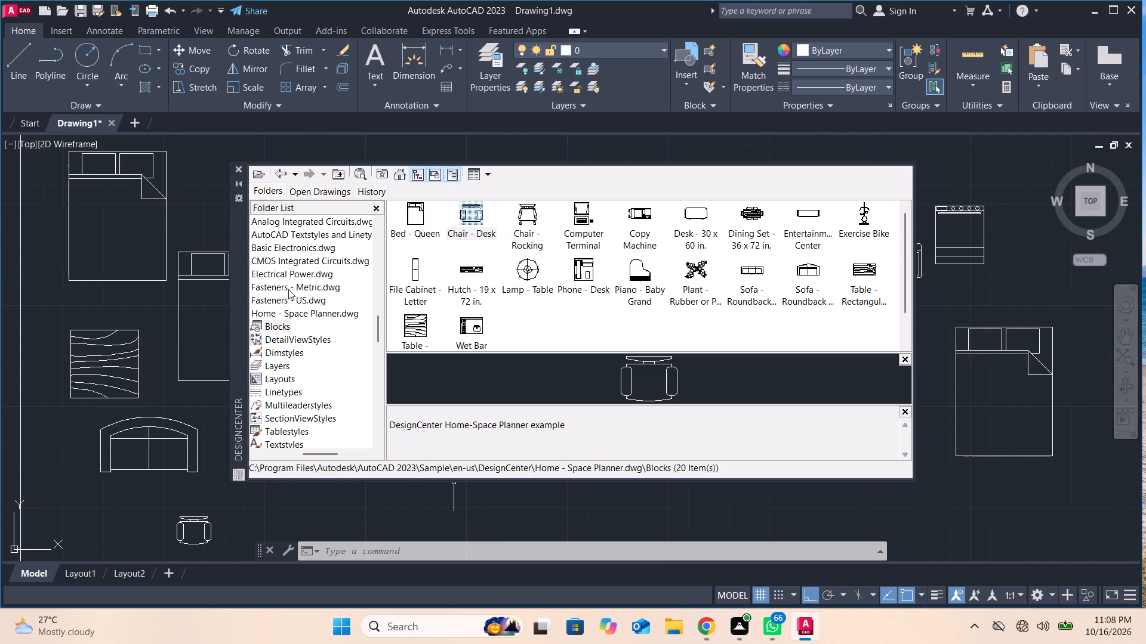
{"action": "scroll", "coordinate": [291, 290], "scroll_direction": "down", "scroll_amount": 2}
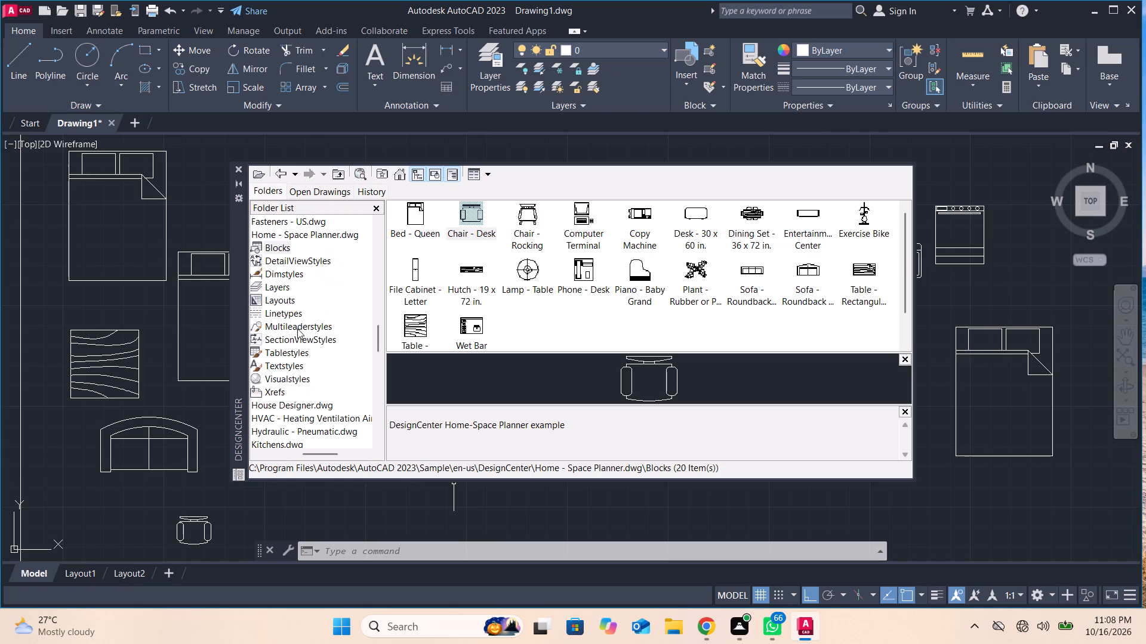
{"action": "double_click", "coordinate": [291, 405]}
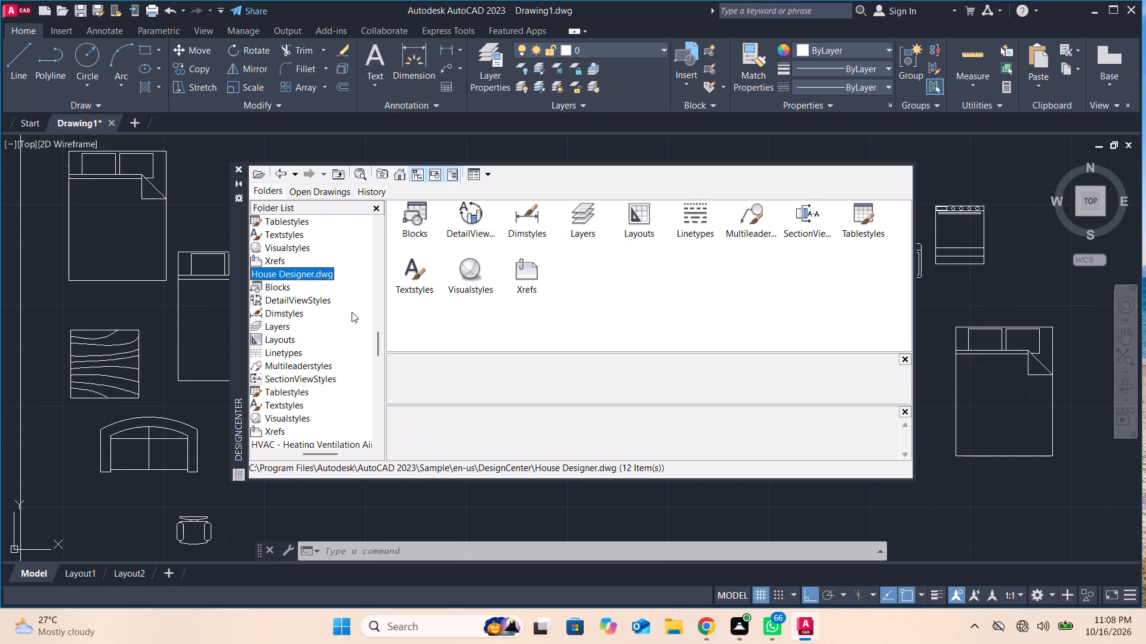
{"action": "double_click", "coordinate": [418, 220]}
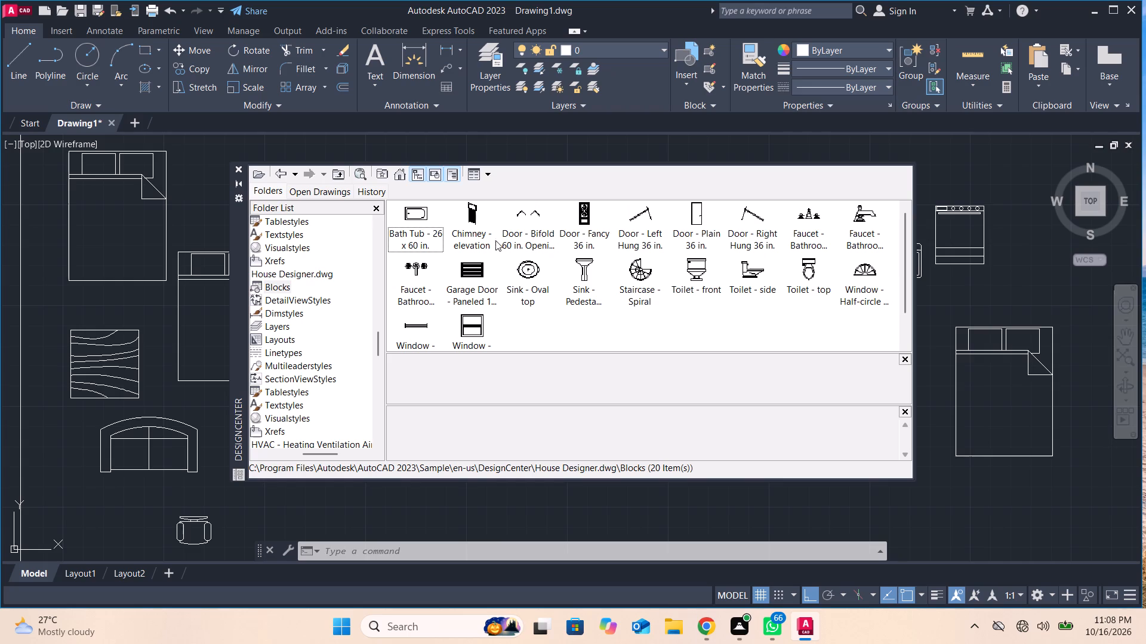
{"action": "left_click_drag", "start_coordinate": [803, 275], "coordinate": [1033, 258]}
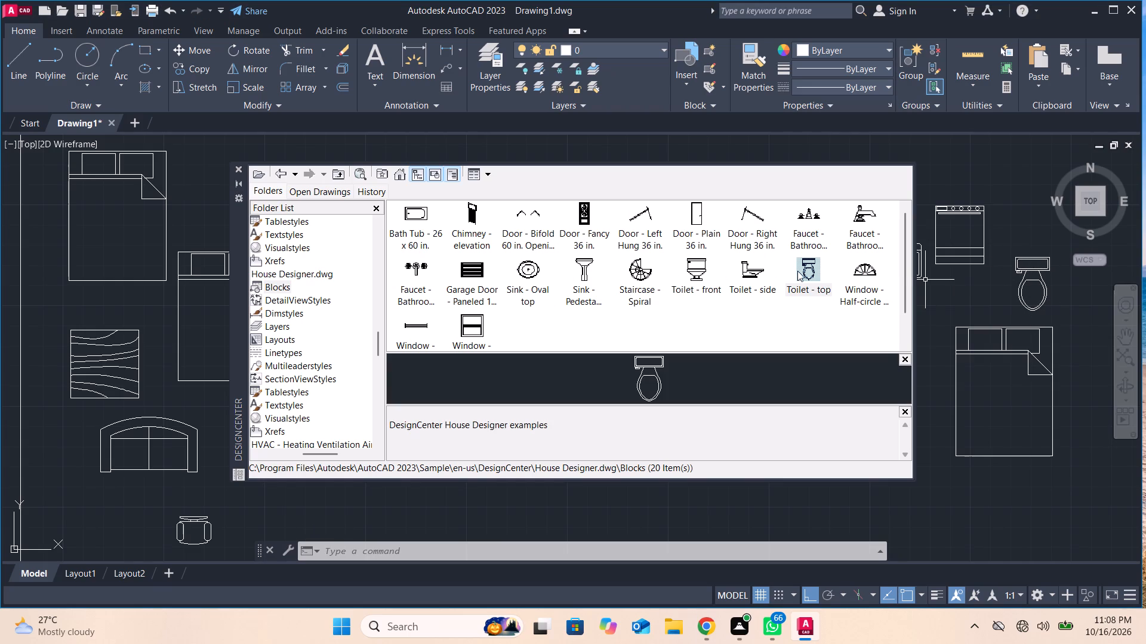
{"action": "left_click_drag", "start_coordinate": [817, 271], "coordinate": [1019, 179]}
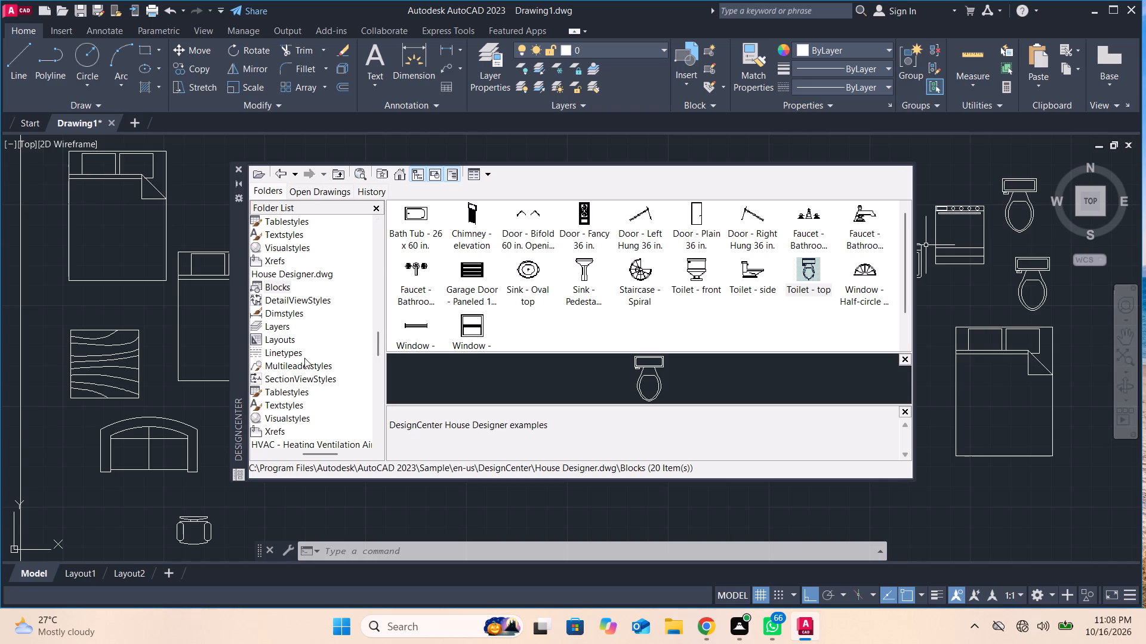
Look through the DesignCenter sample drawings from Kitchens.dwg onward, and examine the blocks of House Designer.dwg.
{"action": "scroll", "coordinate": [304, 358], "scroll_direction": "down", "scroll_amount": 1}
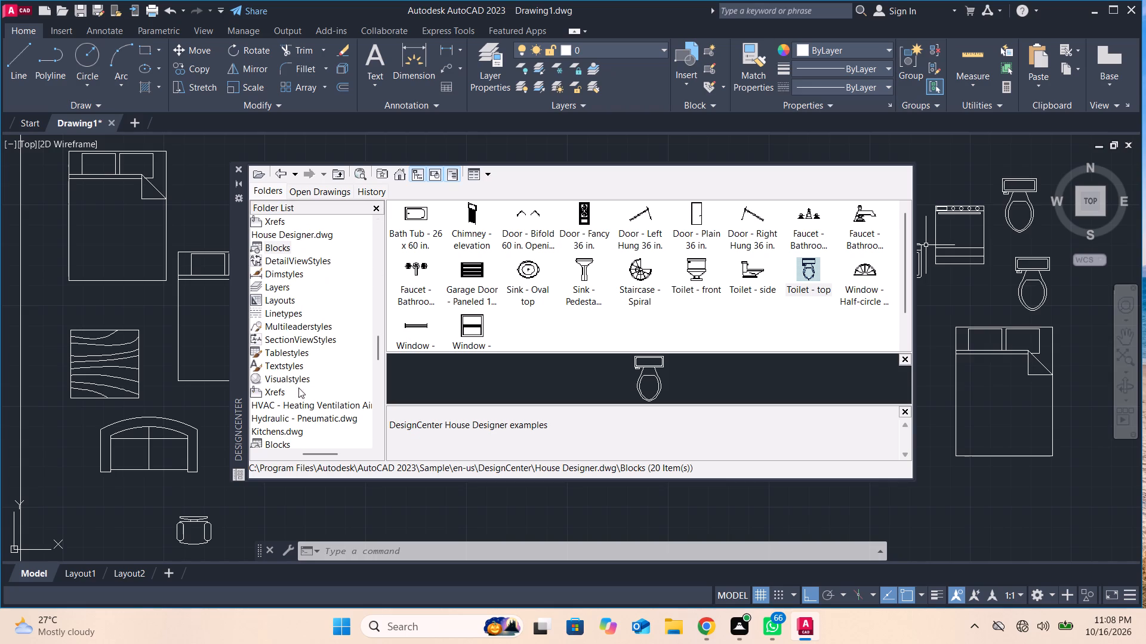
{"action": "left_click", "coordinate": [290, 435]}
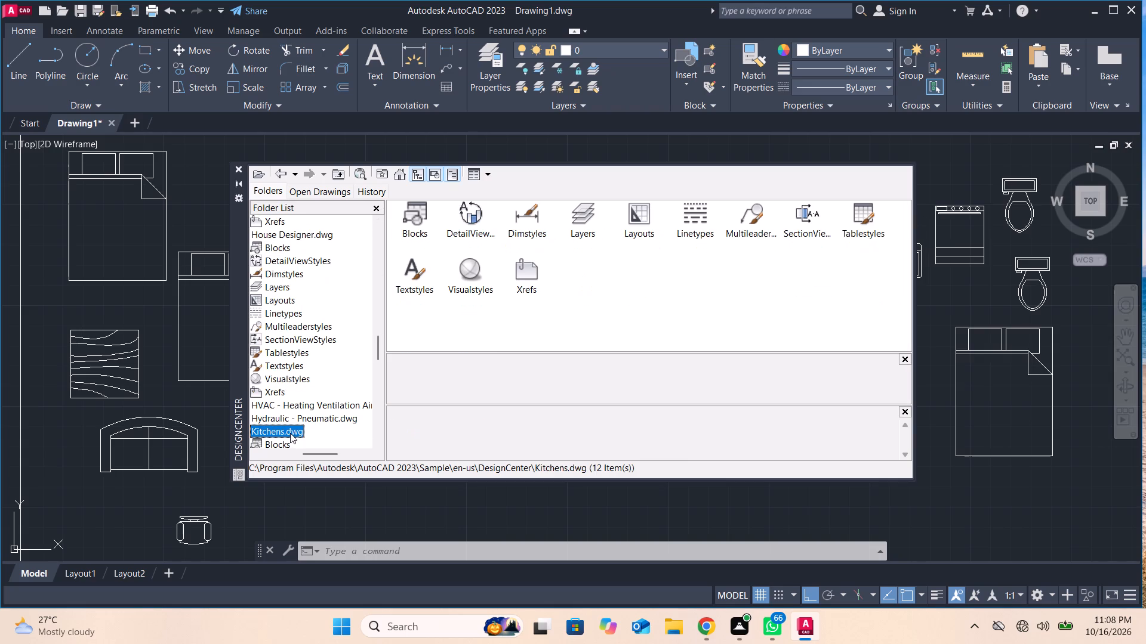
{"action": "scroll", "coordinate": [291, 432], "scroll_direction": "down", "scroll_amount": 4}
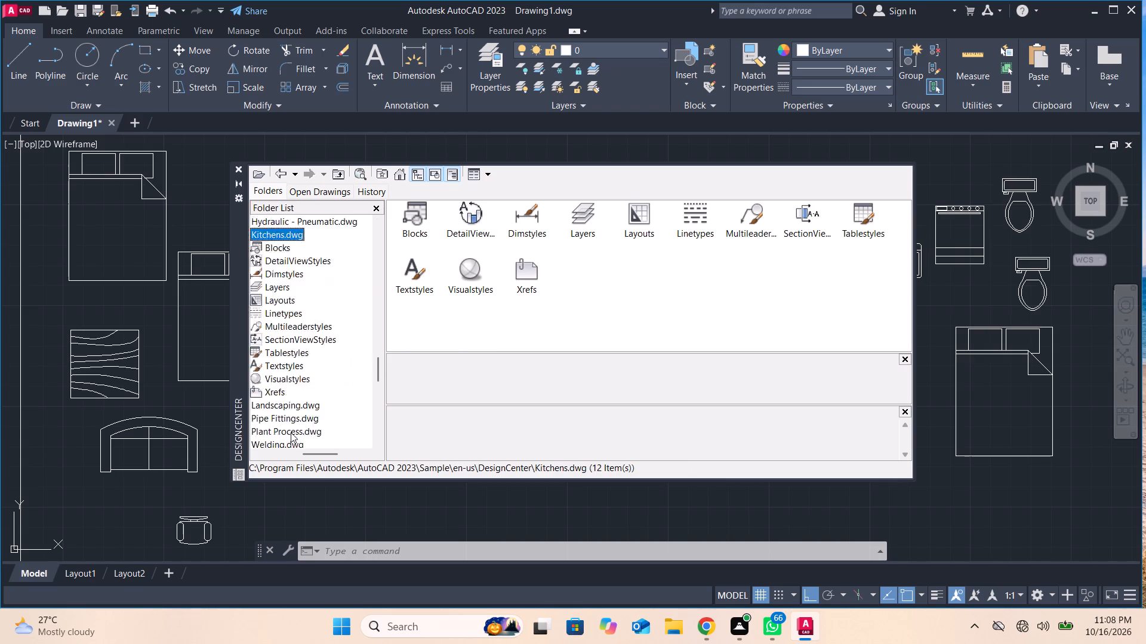
{"action": "scroll", "coordinate": [291, 432], "scroll_direction": "down", "scroll_amount": 2}
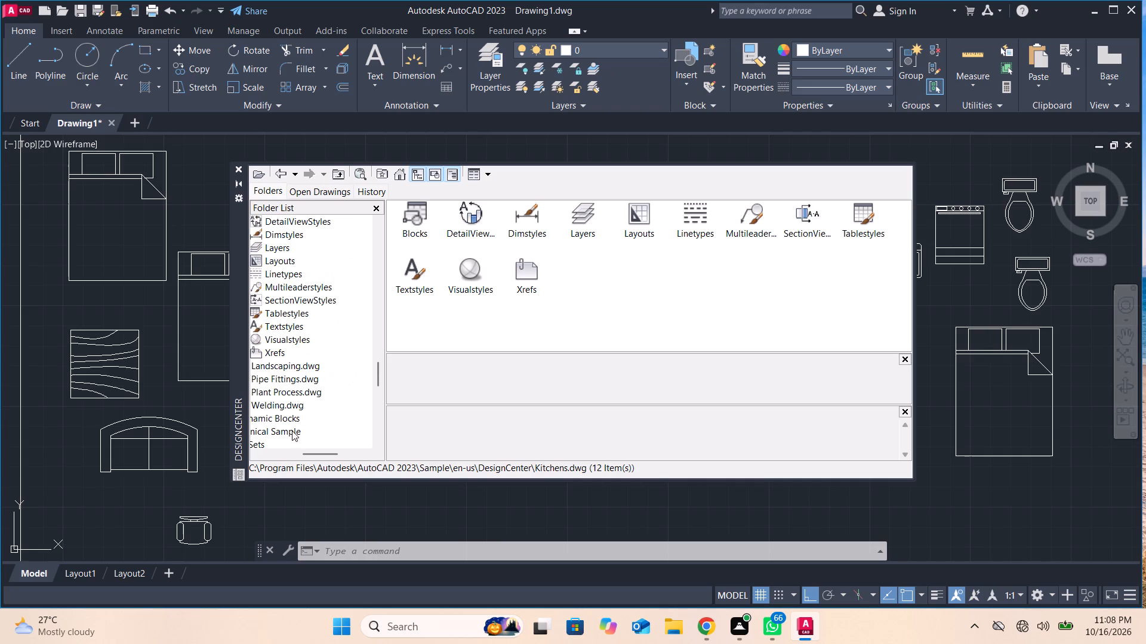
{"action": "scroll", "coordinate": [352, 378], "scroll_direction": "down", "scroll_amount": 1}
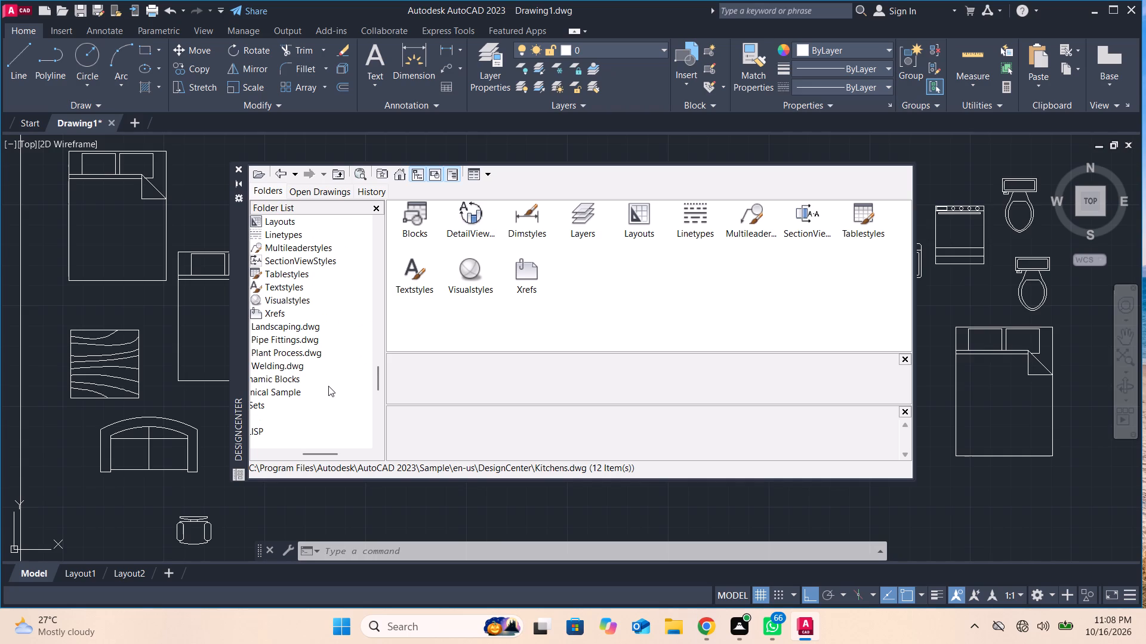
{"action": "scroll", "coordinate": [328, 386], "scroll_direction": "up", "scroll_amount": 6}
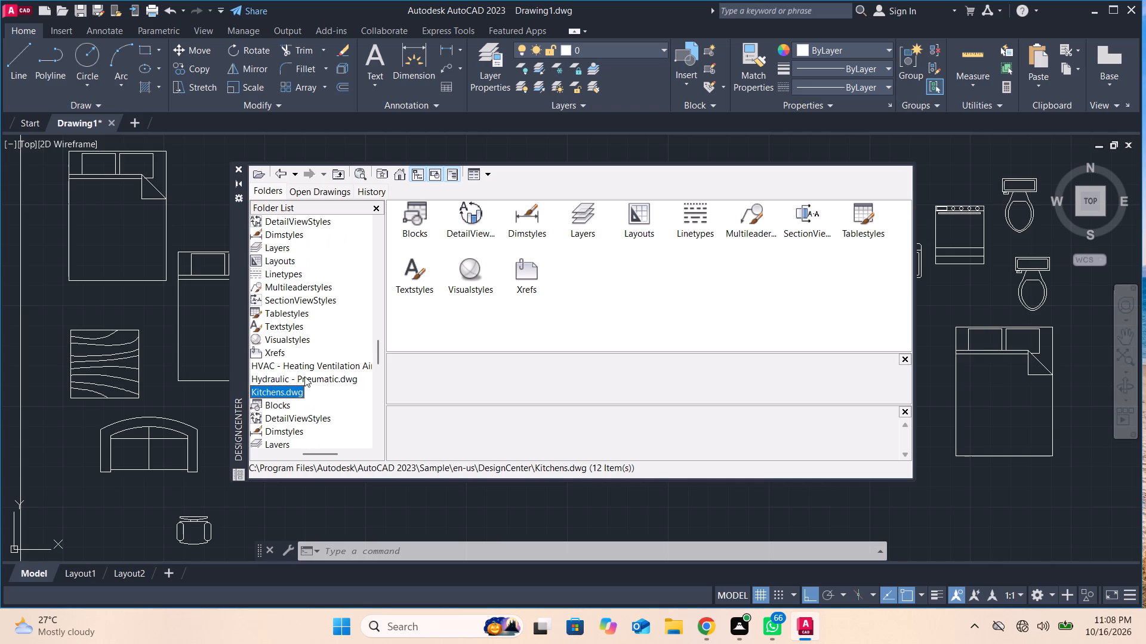
{"action": "scroll", "coordinate": [276, 366], "scroll_direction": "up", "scroll_amount": 2}
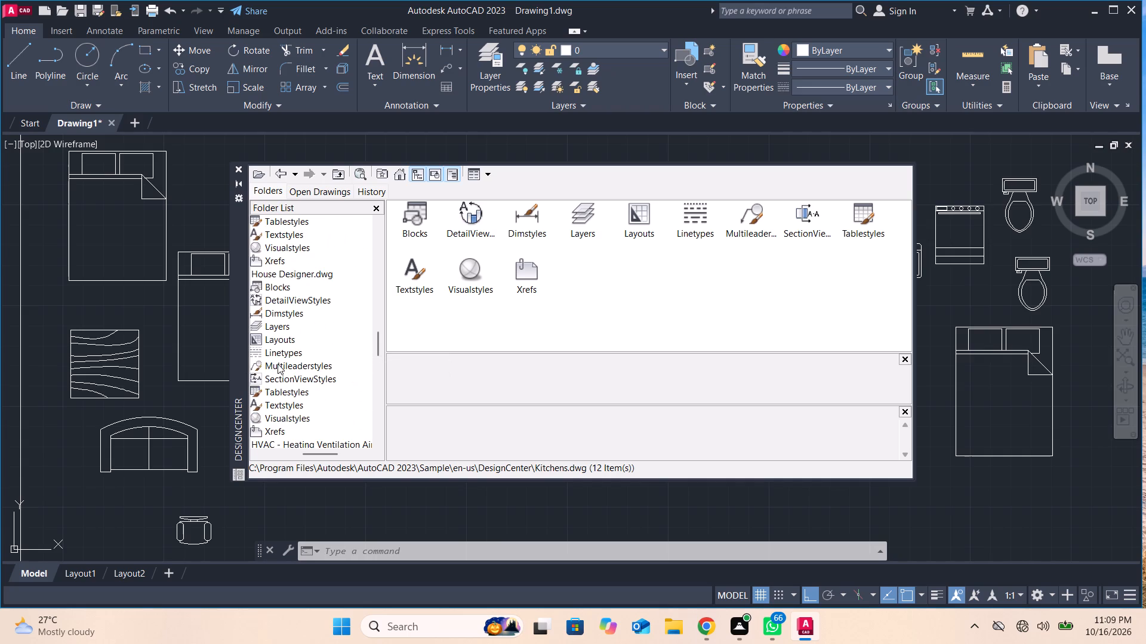
{"action": "scroll", "coordinate": [278, 363], "scroll_direction": "up", "scroll_amount": 1}
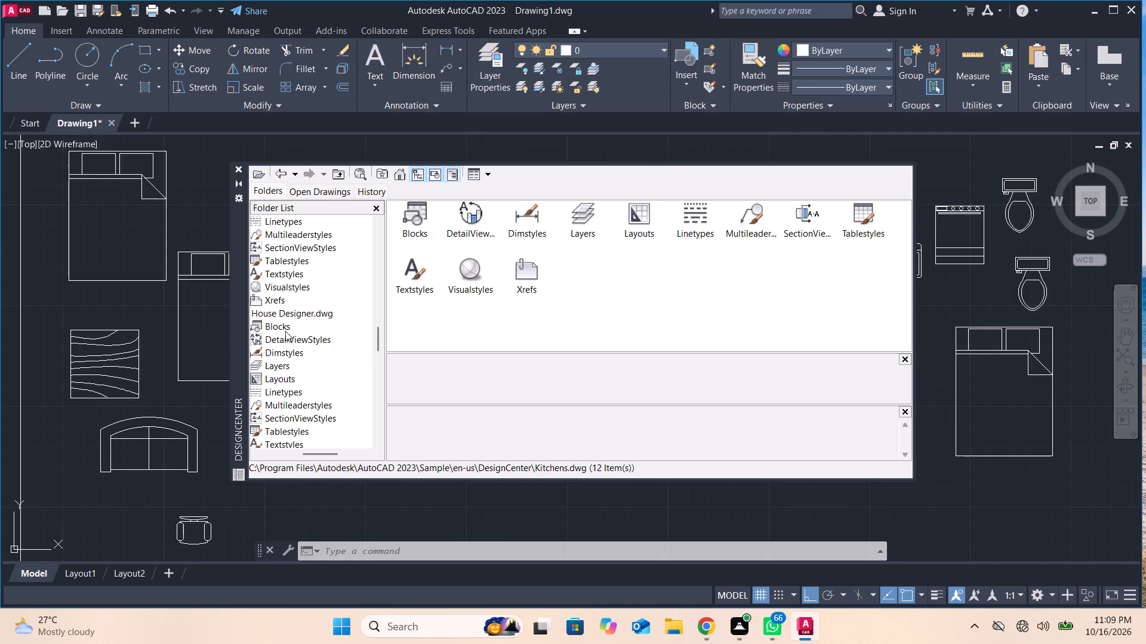
{"action": "left_click", "coordinate": [282, 325]}
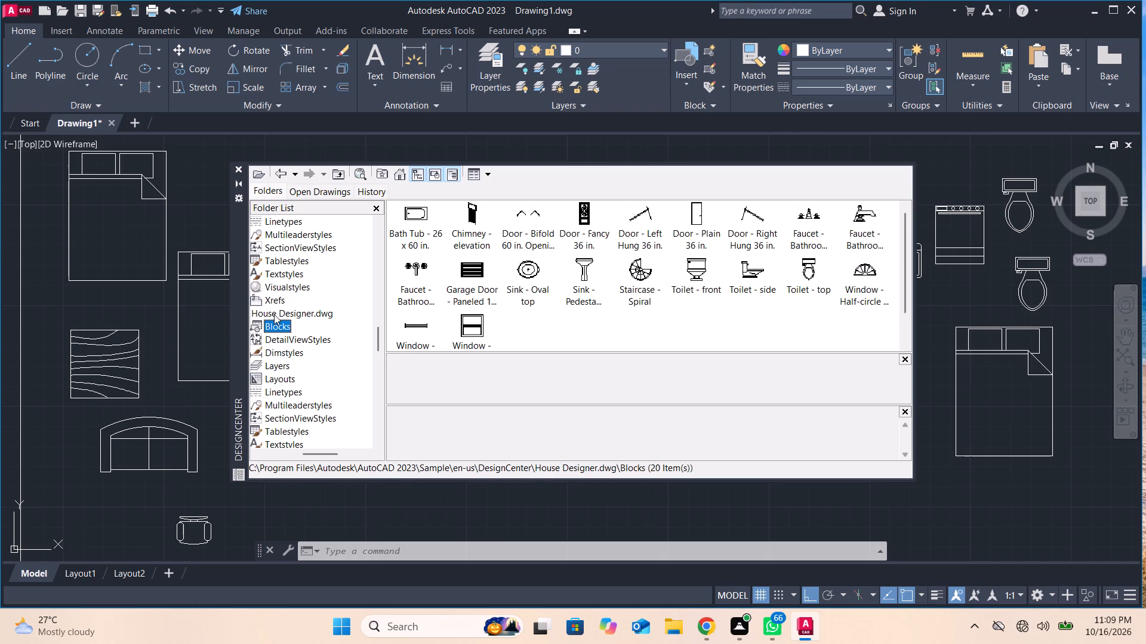
Examine the Tablestyles, SectionViewStyles and Multileaderstyles contents of Kitchens.dwg in DesignCenter.
{"action": "scroll", "coordinate": [274, 314], "scroll_direction": "up", "scroll_amount": 4}
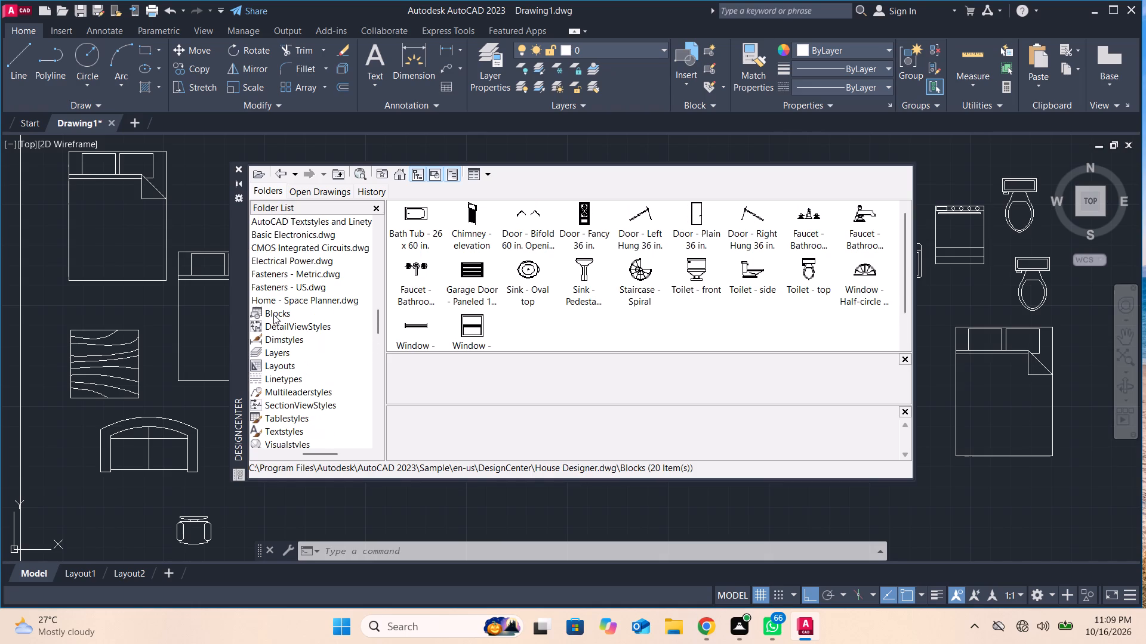
{"action": "scroll", "coordinate": [273, 314], "scroll_direction": "down", "scroll_amount": 1}
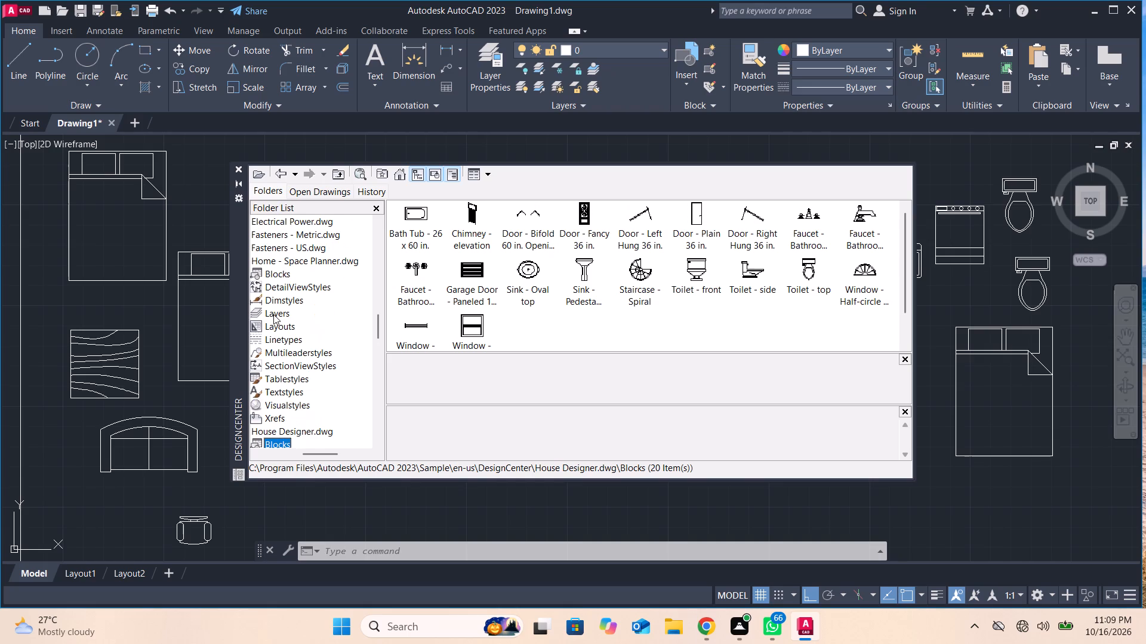
{"action": "scroll", "coordinate": [273, 314], "scroll_direction": "down", "scroll_amount": 4}
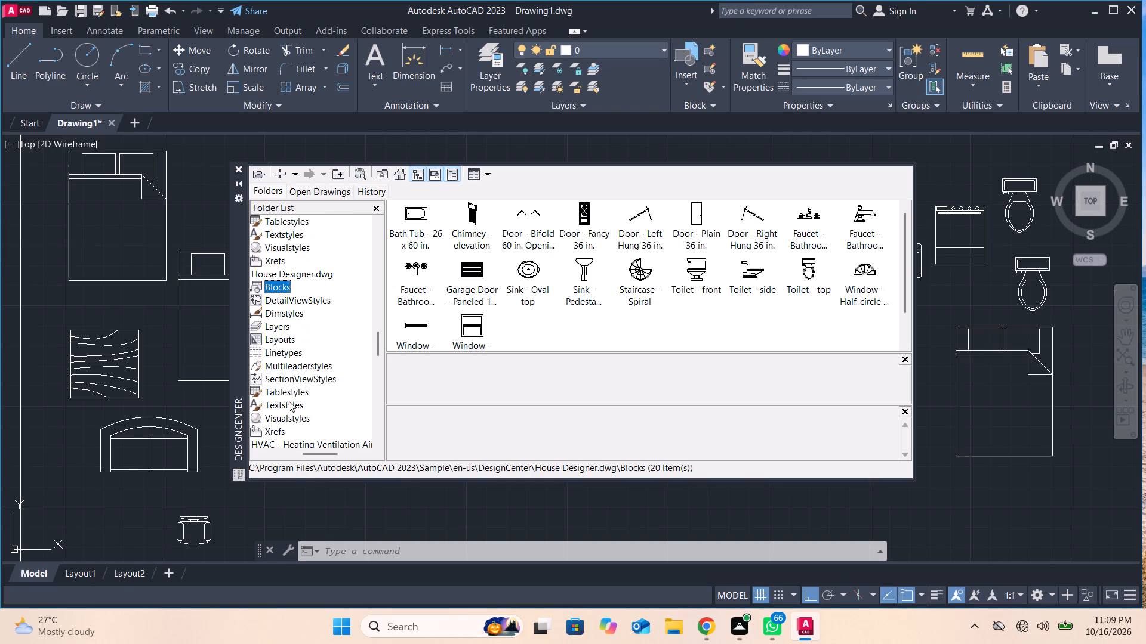
{"action": "scroll", "coordinate": [287, 410], "scroll_direction": "down", "scroll_amount": 2}
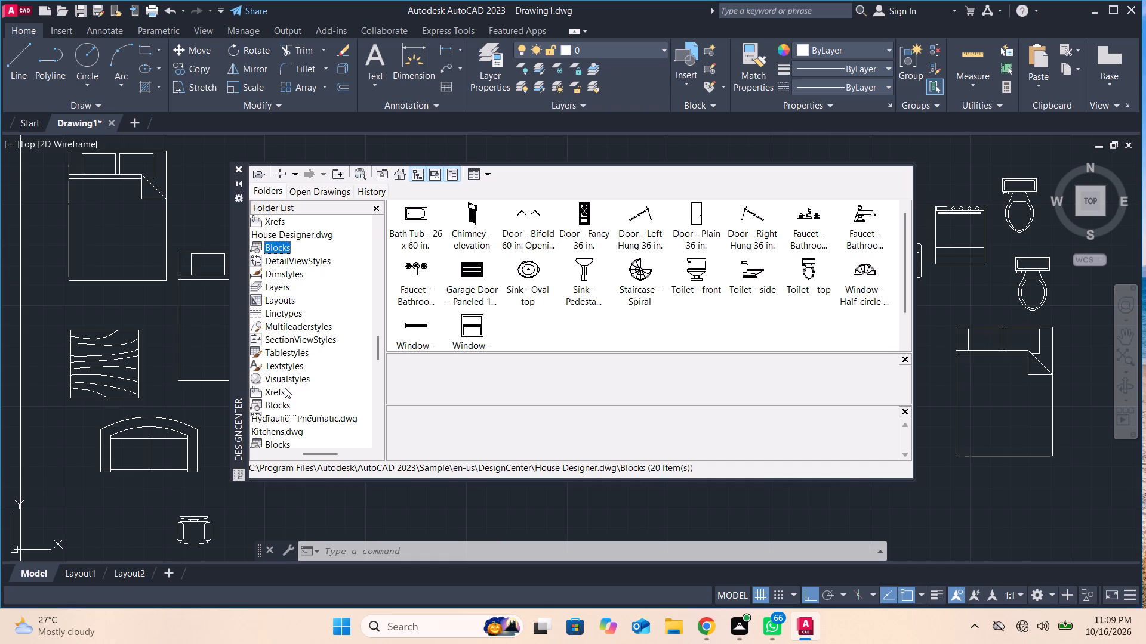
{"action": "scroll", "coordinate": [295, 379], "scroll_direction": "down", "scroll_amount": 2}
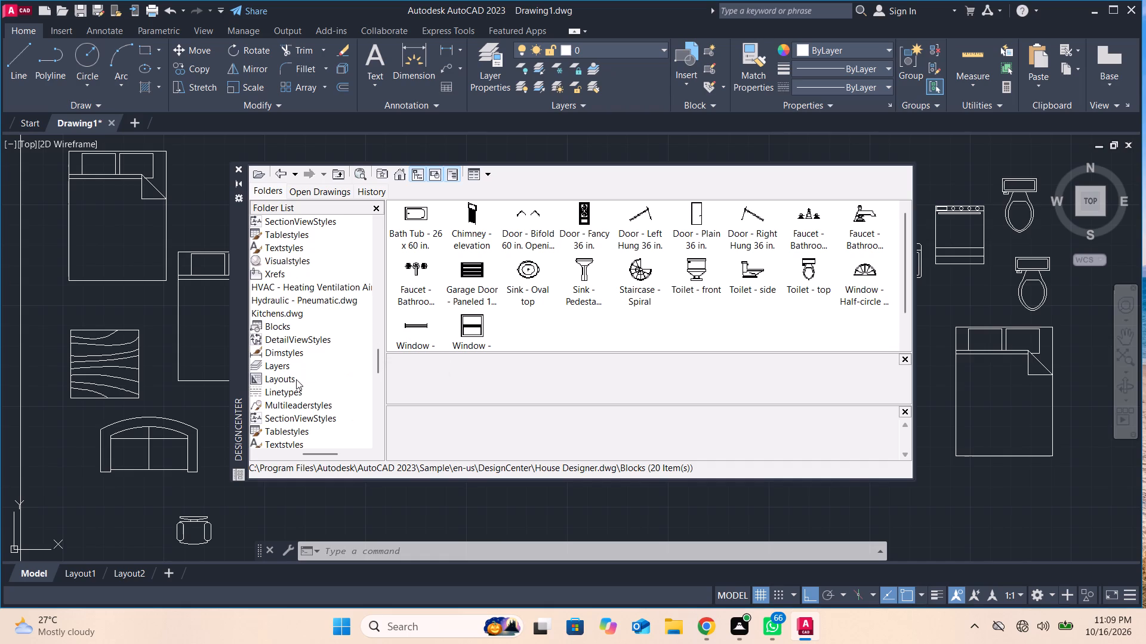
{"action": "scroll", "coordinate": [296, 379], "scroll_direction": "down", "scroll_amount": 1}
{"action": "double_click", "coordinate": [292, 394]}
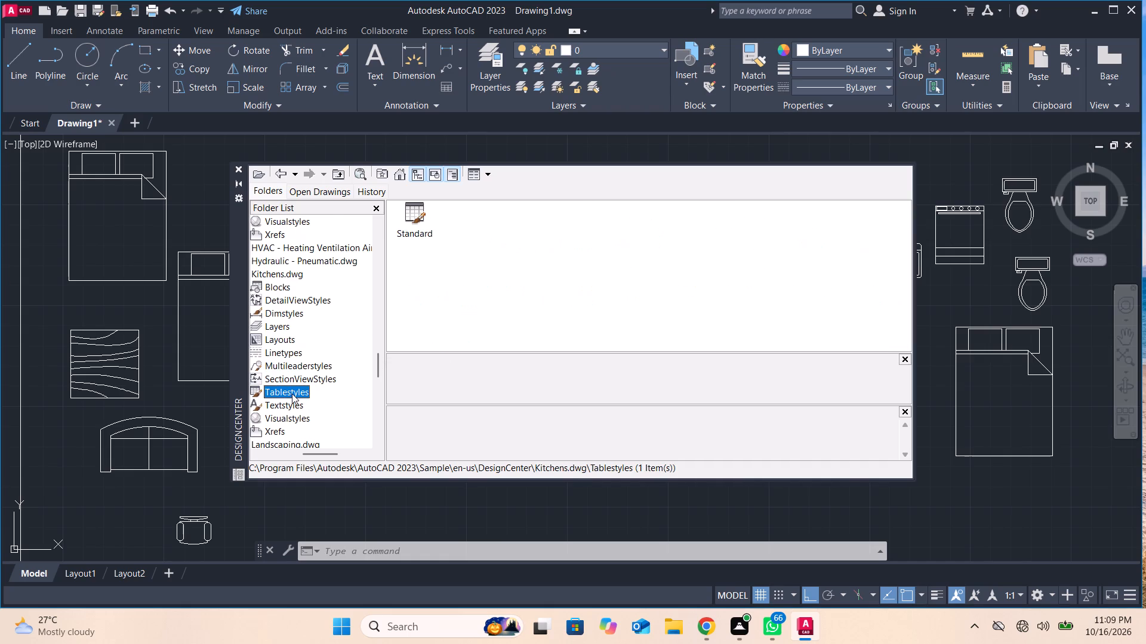
{"action": "left_click", "coordinate": [307, 373]}
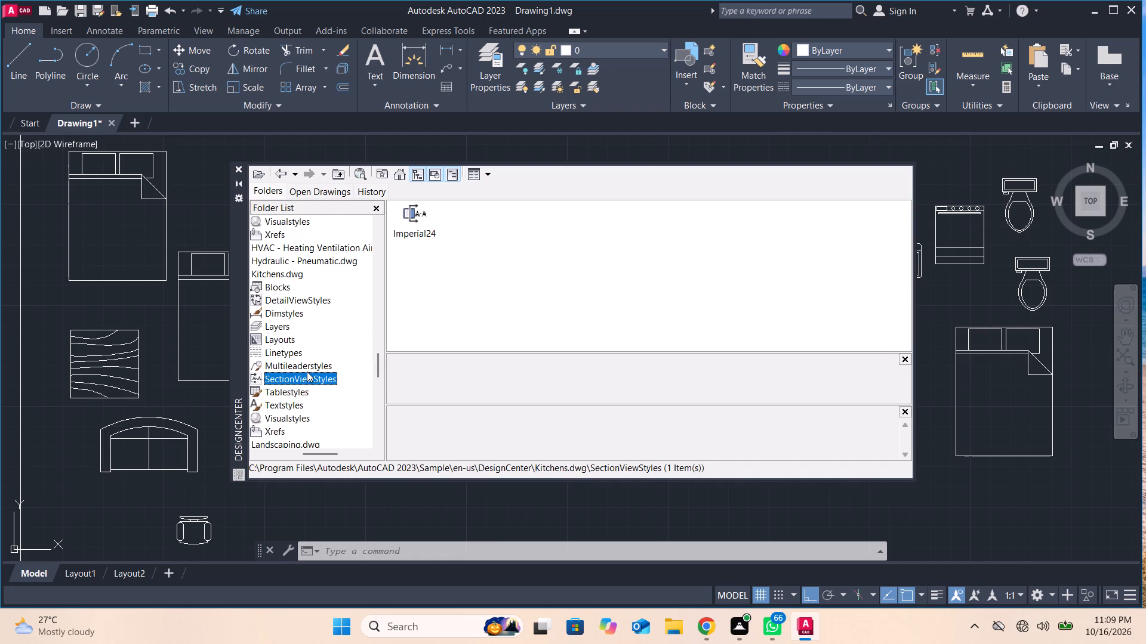
{"action": "left_click", "coordinate": [307, 369]}
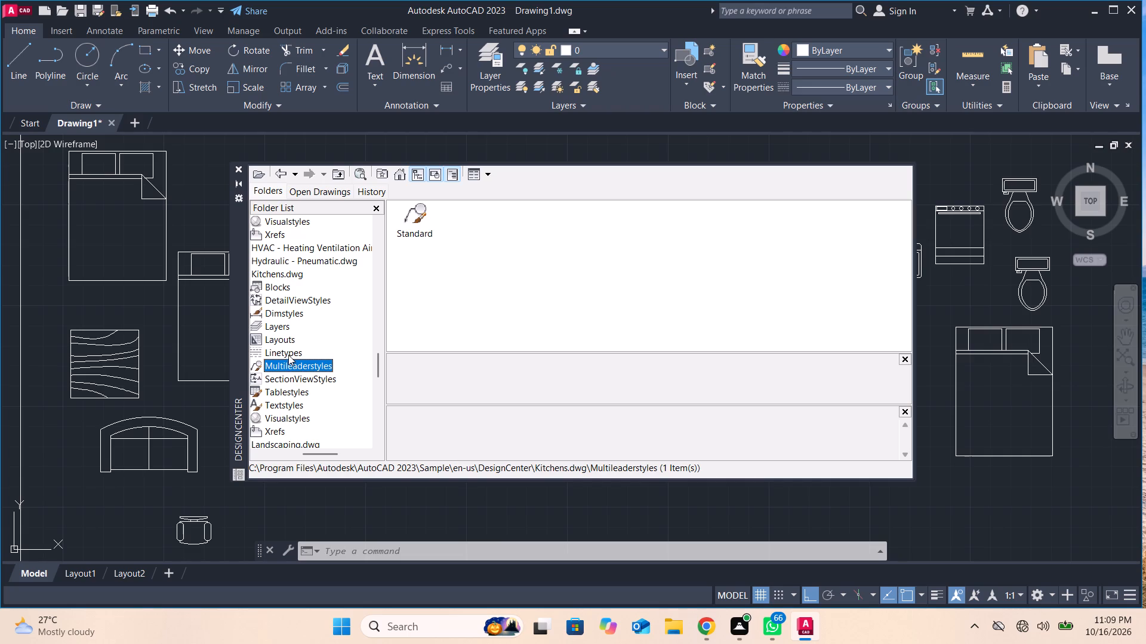
Search the DesignCenter folder tree for other sample drawings, and display the blocks of Kitchens.dwg.
{"action": "scroll", "coordinate": [288, 351], "scroll_direction": "down", "scroll_amount": 2}
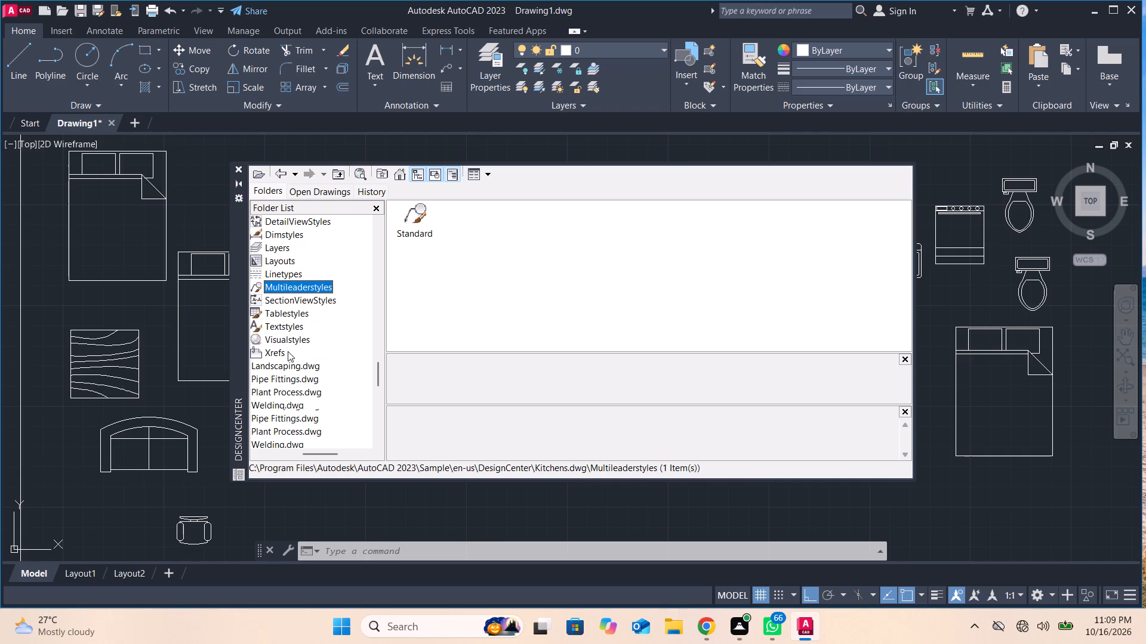
{"action": "left_click_drag", "start_coordinate": [319, 455], "coordinate": [277, 457]}
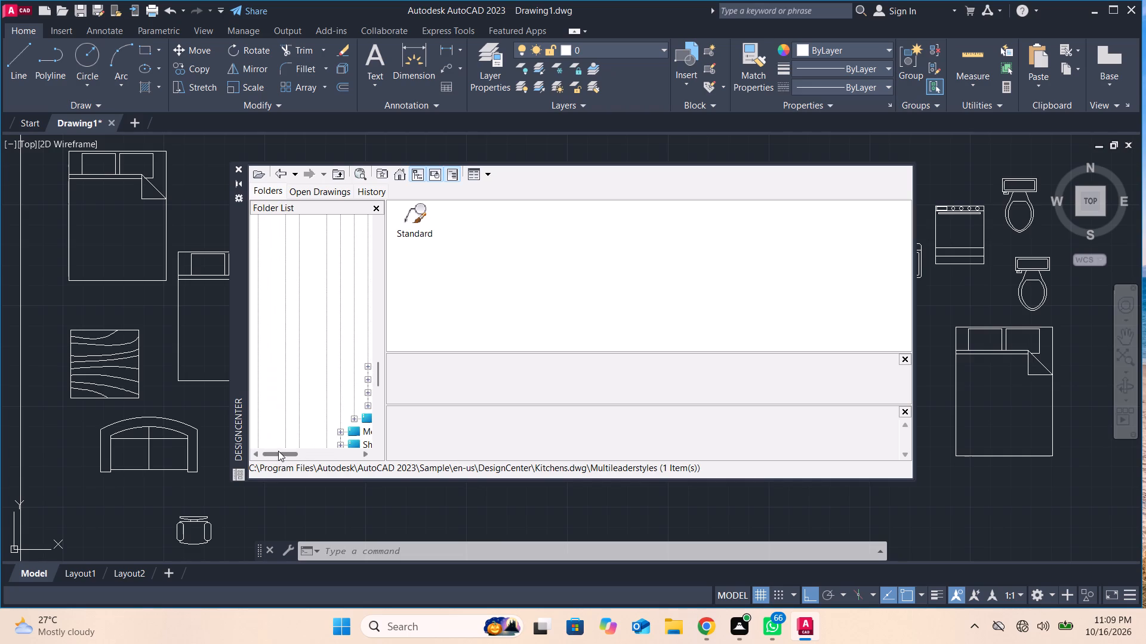
{"action": "left_click_drag", "start_coordinate": [278, 451], "coordinate": [302, 451]}
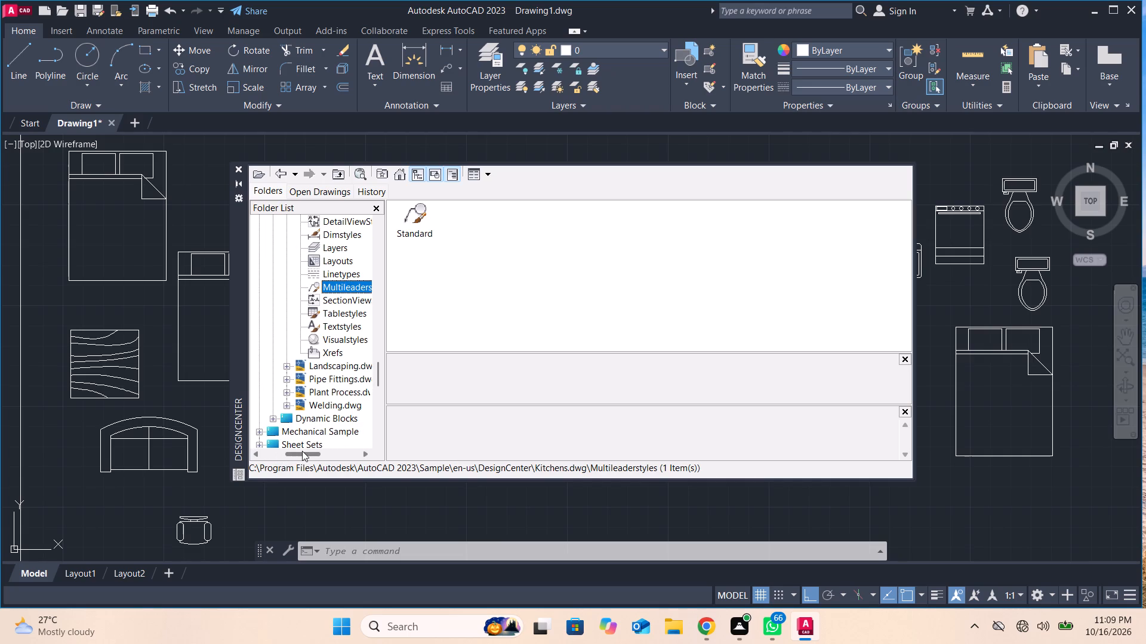
{"action": "left_click_drag", "start_coordinate": [302, 451], "coordinate": [305, 451]}
{"action": "scroll", "coordinate": [312, 404], "scroll_direction": "down", "scroll_amount": 1}
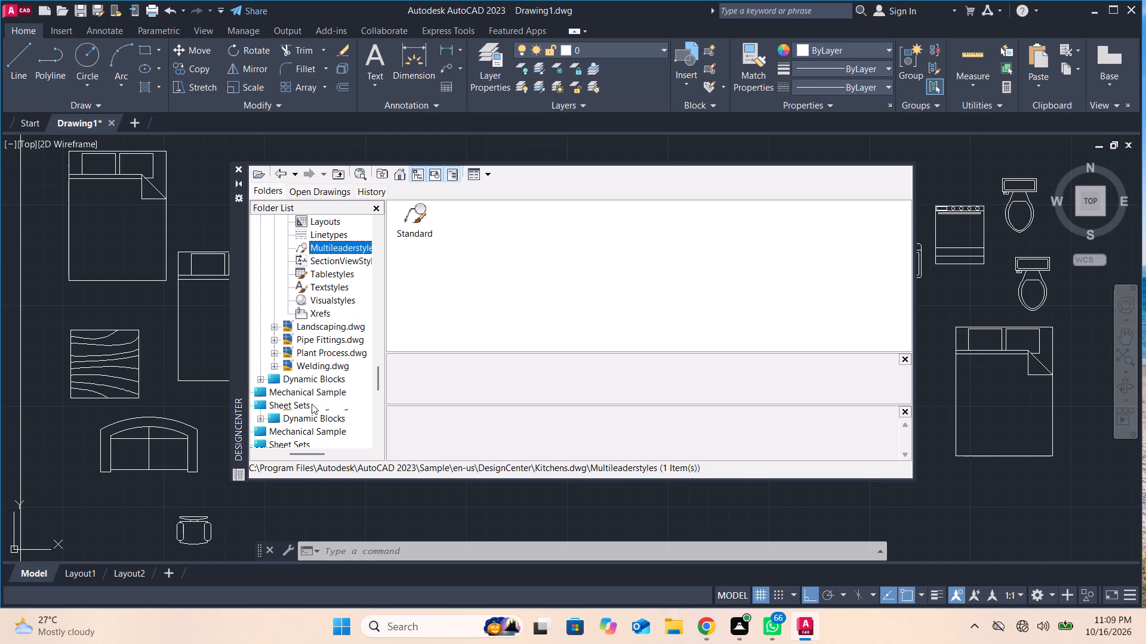
{"action": "scroll", "coordinate": [312, 404], "scroll_direction": "down", "scroll_amount": 8}
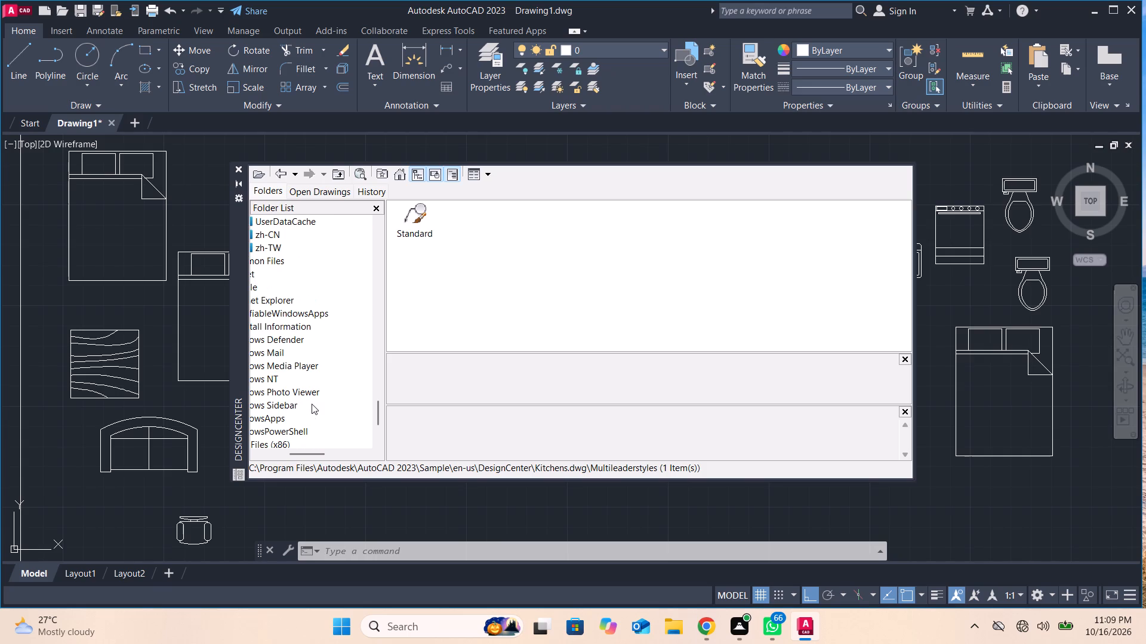
{"action": "scroll", "coordinate": [312, 404], "scroll_direction": "up", "scroll_amount": 12}
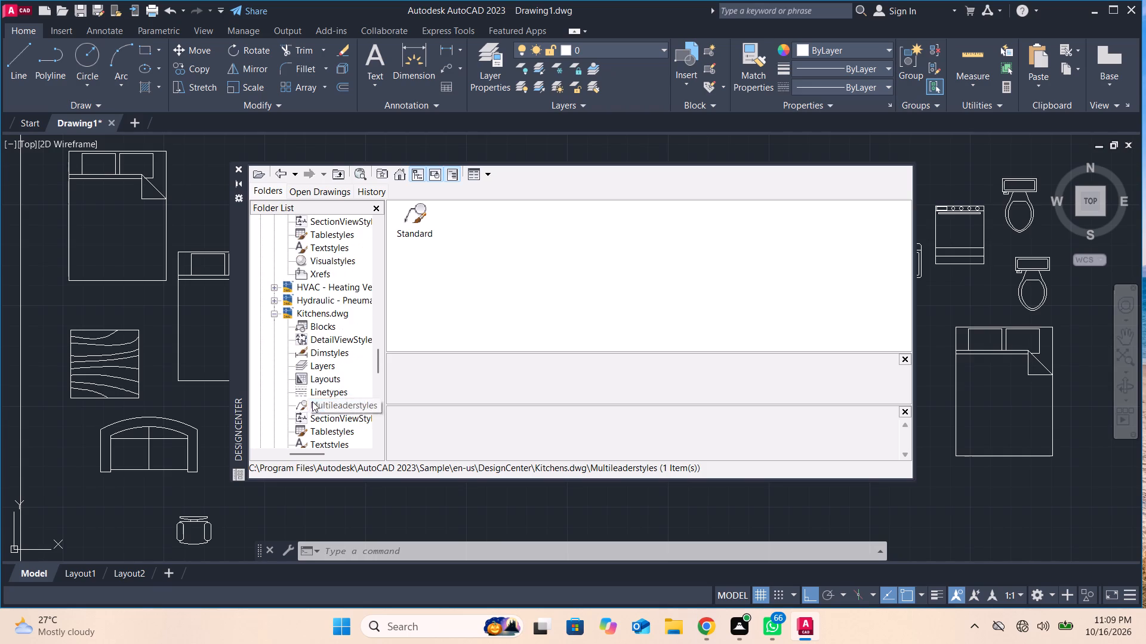
{"action": "scroll", "coordinate": [312, 401], "scroll_direction": "up", "scroll_amount": 6}
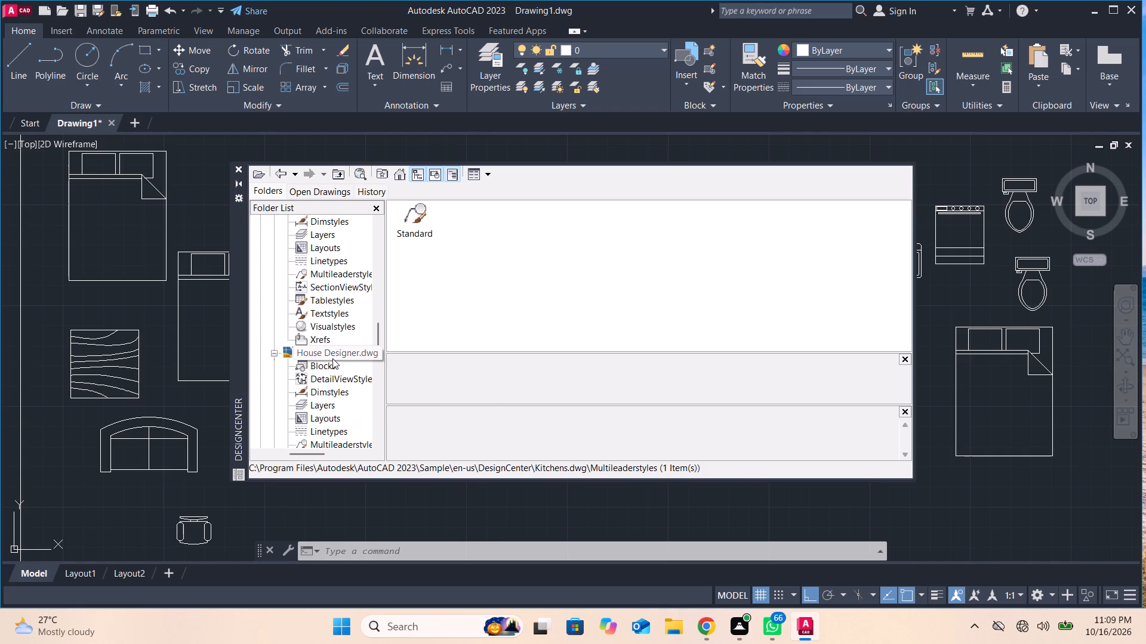
{"action": "scroll", "coordinate": [332, 358], "scroll_direction": "up", "scroll_amount": 2}
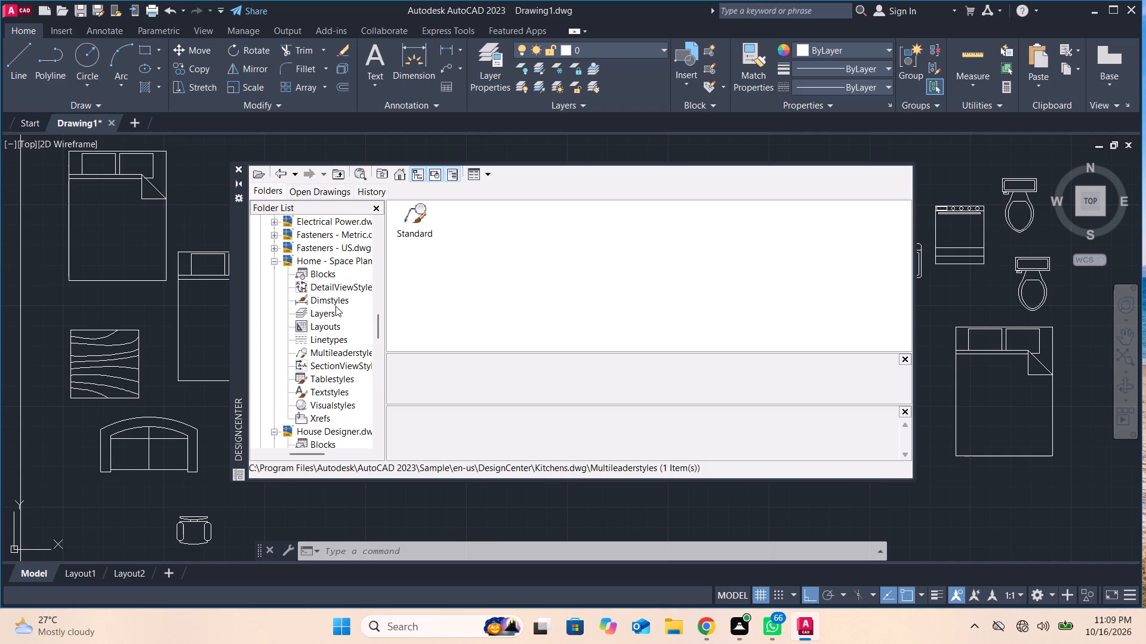
{"action": "scroll", "coordinate": [335, 306], "scroll_direction": "down", "scroll_amount": 5}
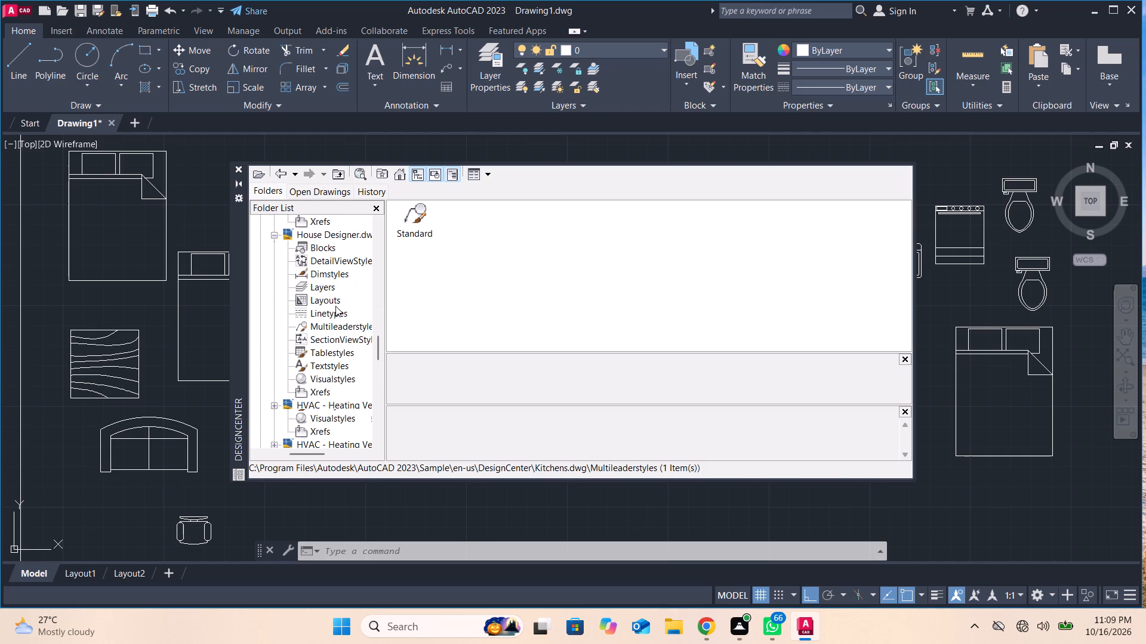
{"action": "scroll", "coordinate": [335, 306], "scroll_direction": "down", "scroll_amount": 1}
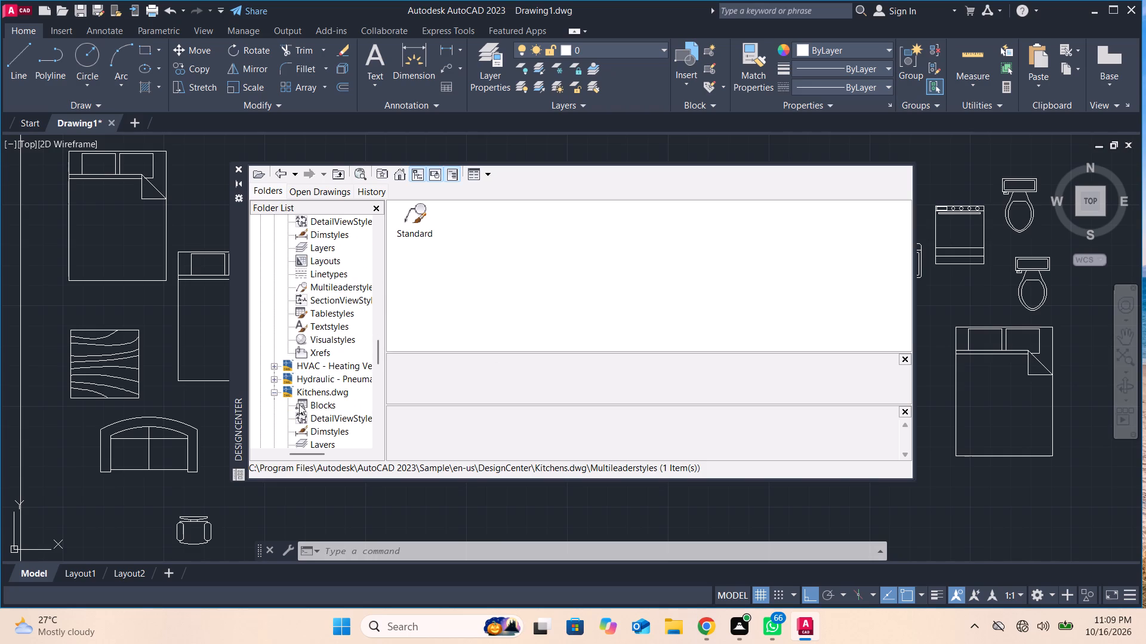
{"action": "left_click", "coordinate": [299, 403]}
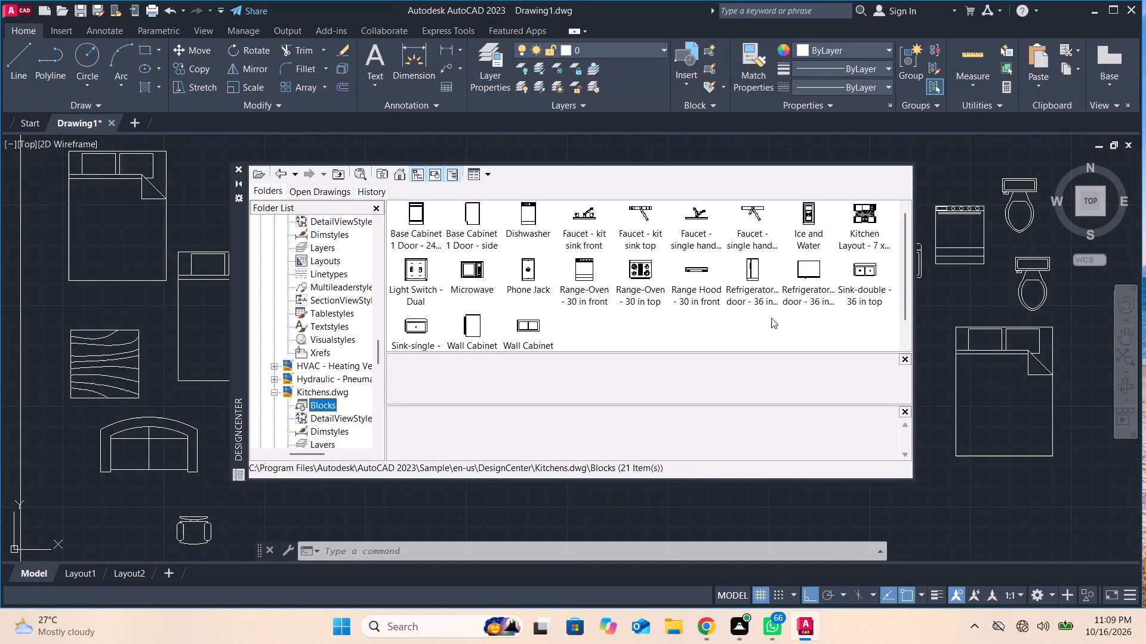
Examine the blocks of Hydraulic - Pneumatic.dwg, and go back to the Kitchens.dwg blocks.
{"action": "left_click", "coordinate": [315, 381]}
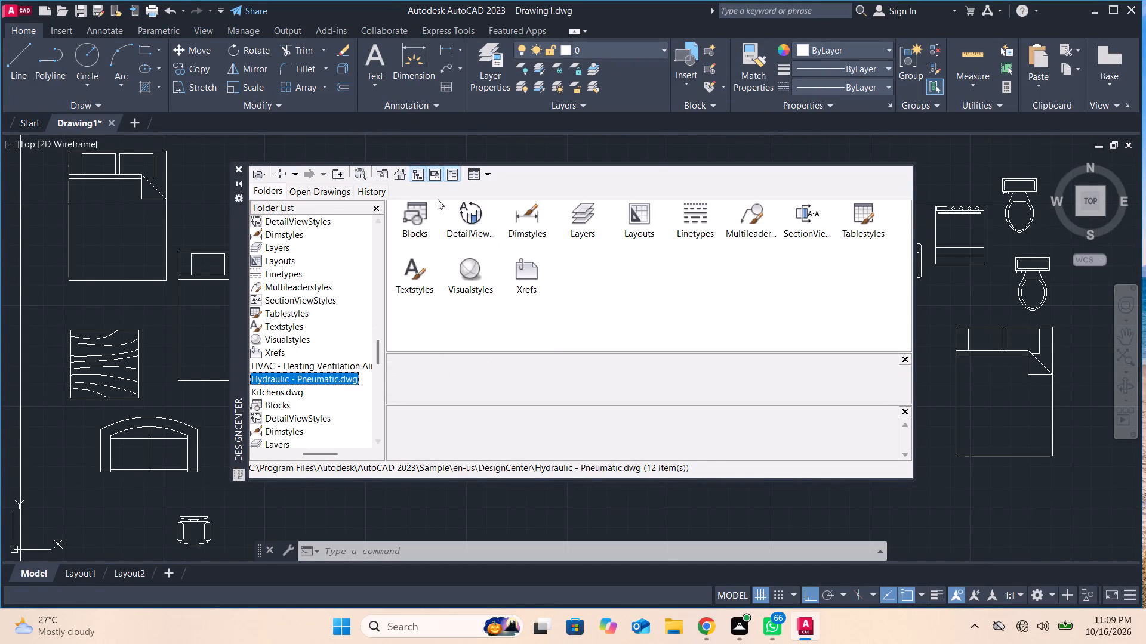
{"action": "double_click", "coordinate": [422, 206]}
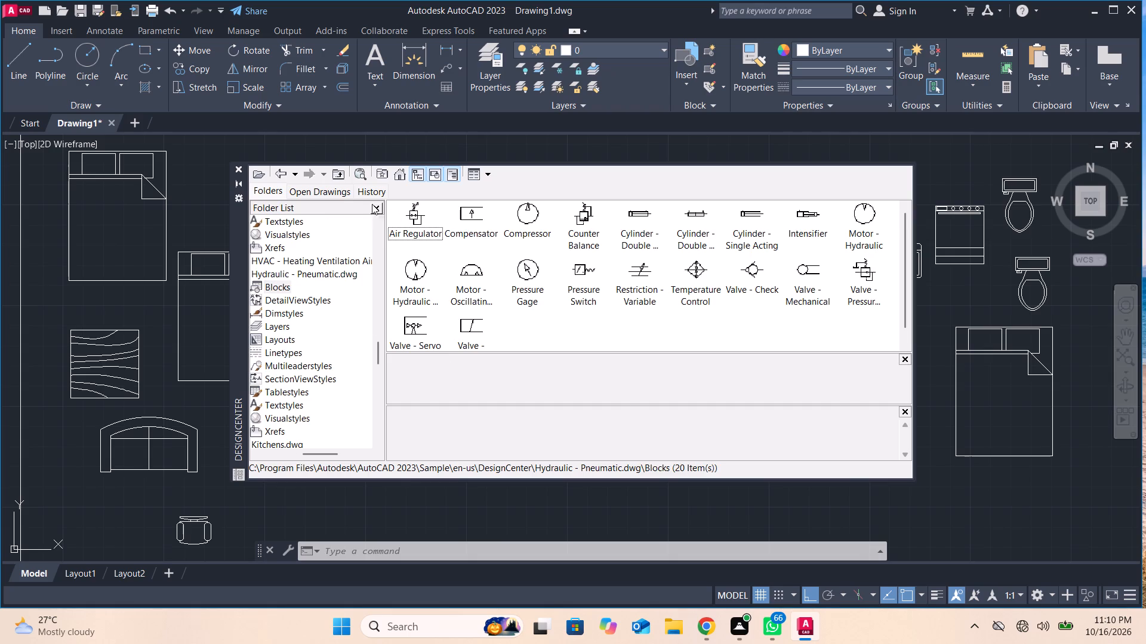
{"action": "left_click", "coordinate": [275, 174]}
{"action": "left_click", "coordinate": [276, 174]}
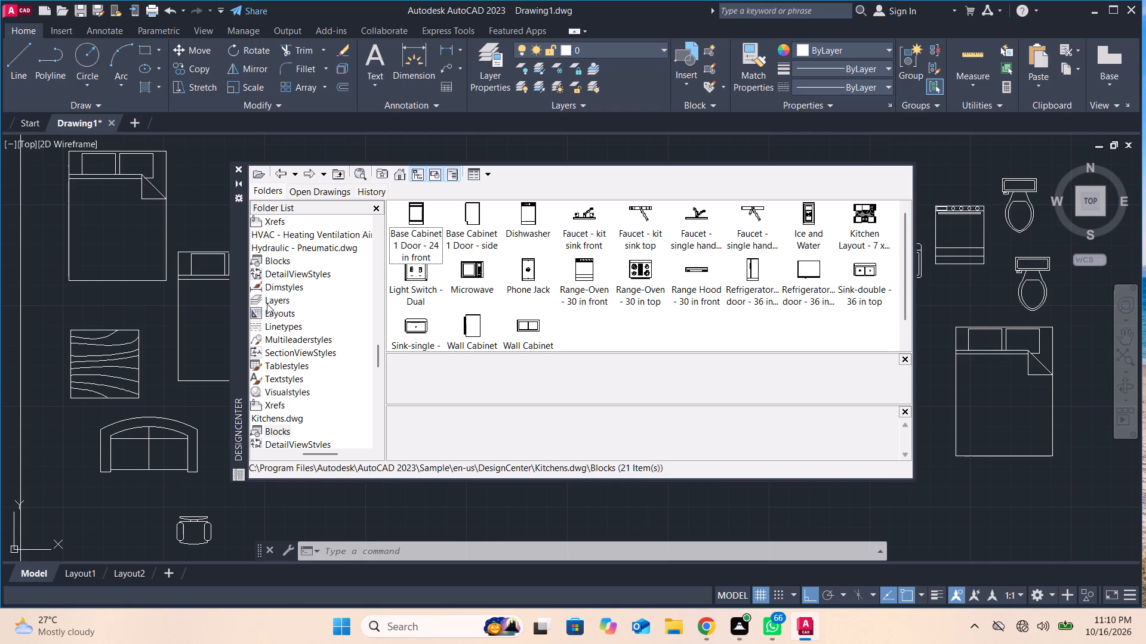
Find House Designer.dwg in the DesignCenter folder tree and display its blocks.
{"action": "scroll", "coordinate": [263, 283], "scroll_direction": "up", "scroll_amount": 2}
{"action": "scroll", "coordinate": [266, 283], "scroll_direction": "down", "scroll_amount": 3}
{"action": "scroll", "coordinate": [296, 393], "scroll_direction": "up", "scroll_amount": 2}
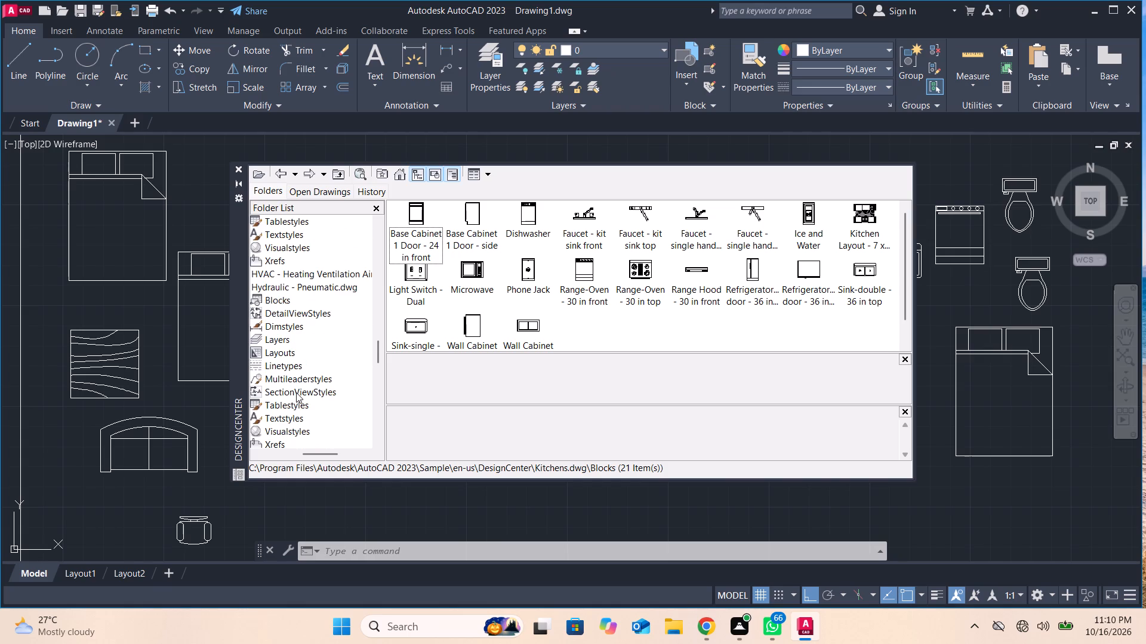
{"action": "scroll", "coordinate": [296, 392], "scroll_direction": "up", "scroll_amount": 2}
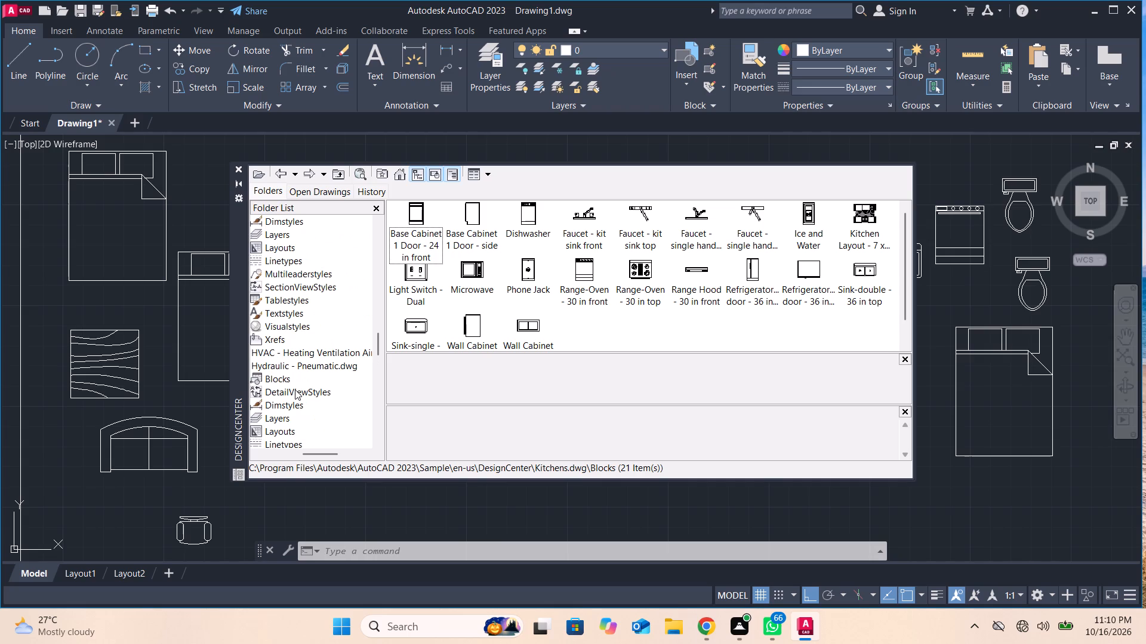
{"action": "scroll", "coordinate": [295, 388], "scroll_direction": "up", "scroll_amount": 2}
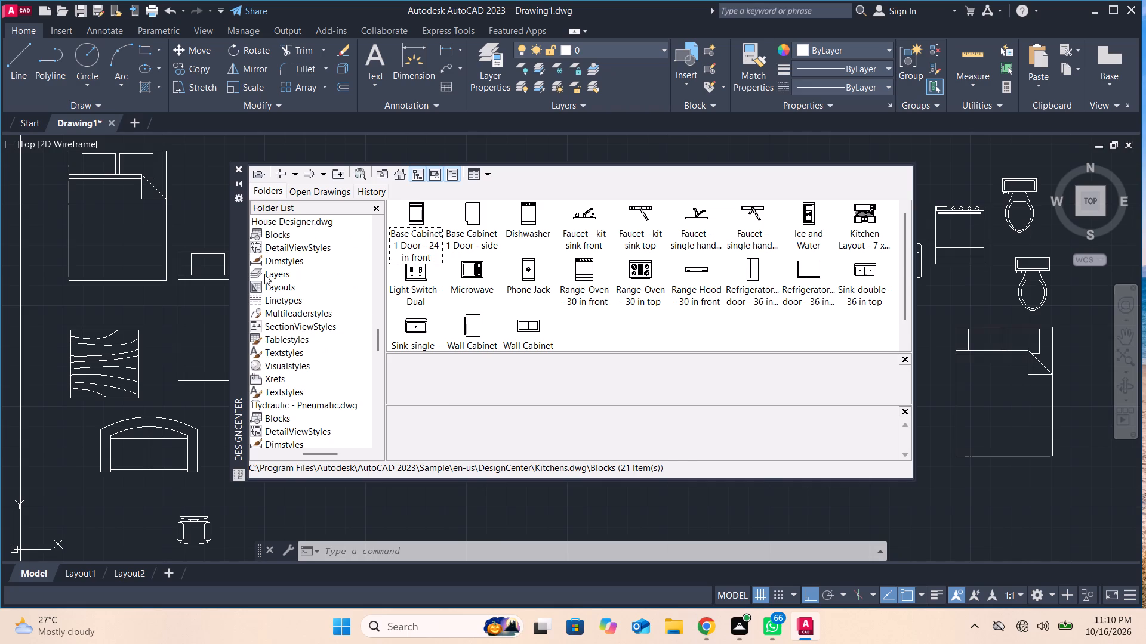
{"action": "double_click", "coordinate": [264, 274]}
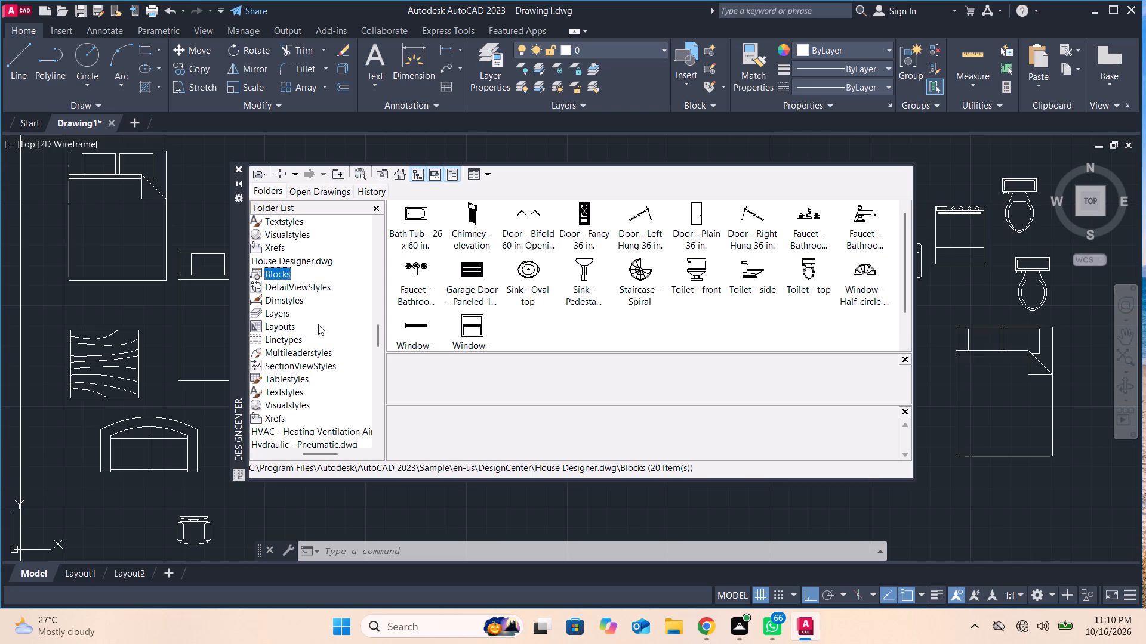
Display the blocks of Home - Space Planner.dwg in DesignCenter.
{"action": "scroll", "coordinate": [318, 324], "scroll_direction": "up", "scroll_amount": 3}
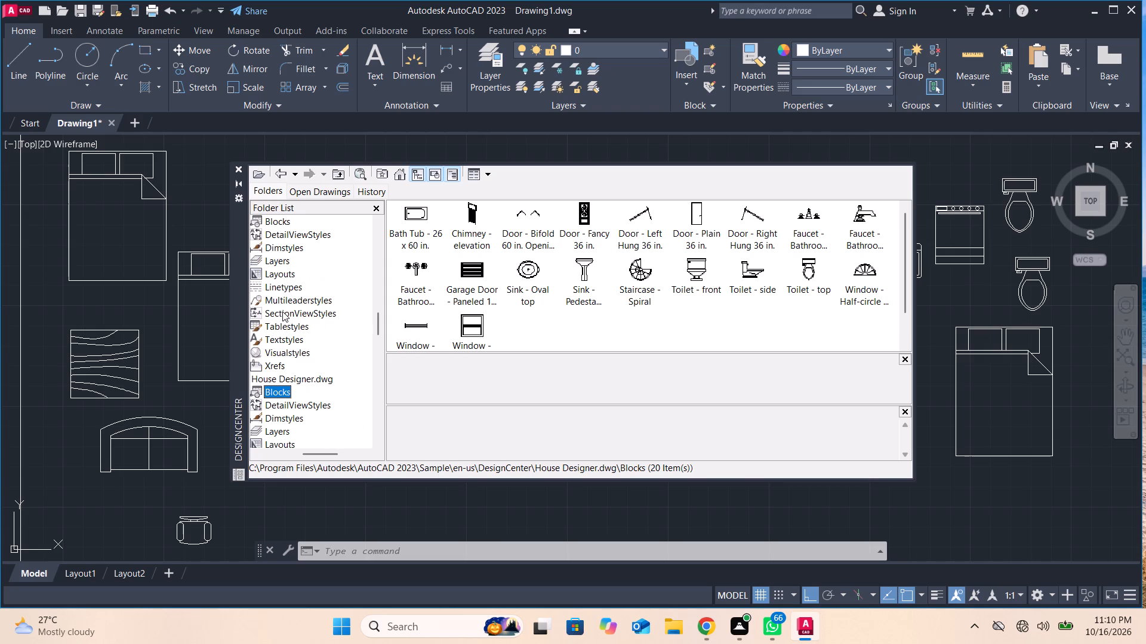
{"action": "scroll", "coordinate": [282, 311], "scroll_direction": "up", "scroll_amount": 1}
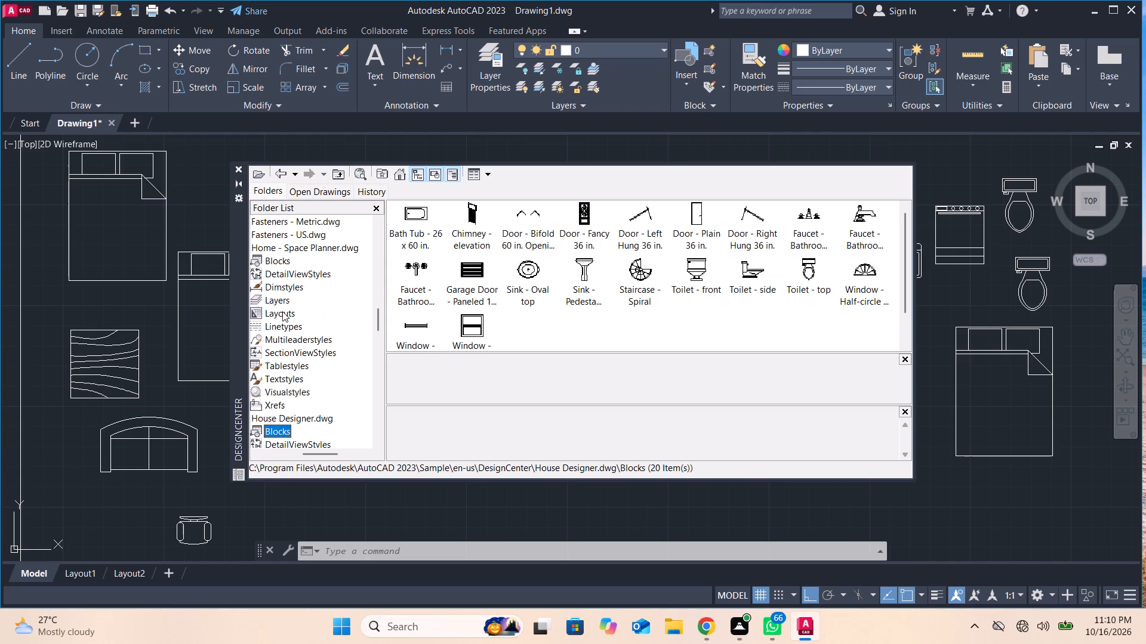
{"action": "left_click", "coordinate": [251, 256]}
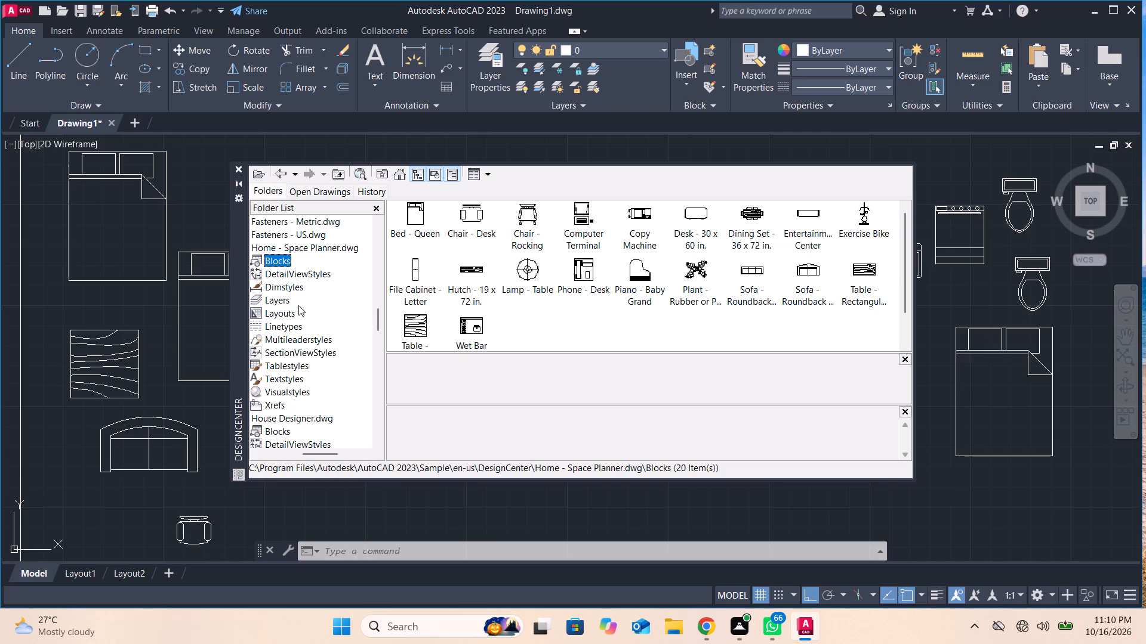
Look through the rest of the DesignCenter folder tree up to its top level, and close DesignCenter.
{"action": "scroll", "coordinate": [300, 305], "scroll_direction": "up", "scroll_amount": 3}
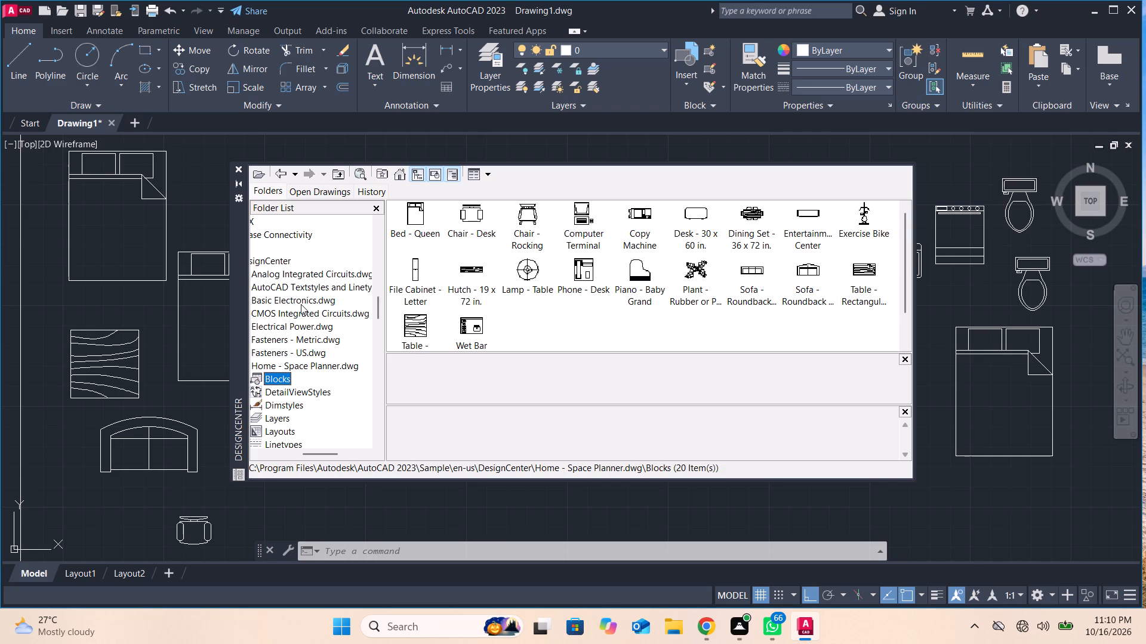
{"action": "scroll", "coordinate": [301, 303], "scroll_direction": "up", "scroll_amount": 3}
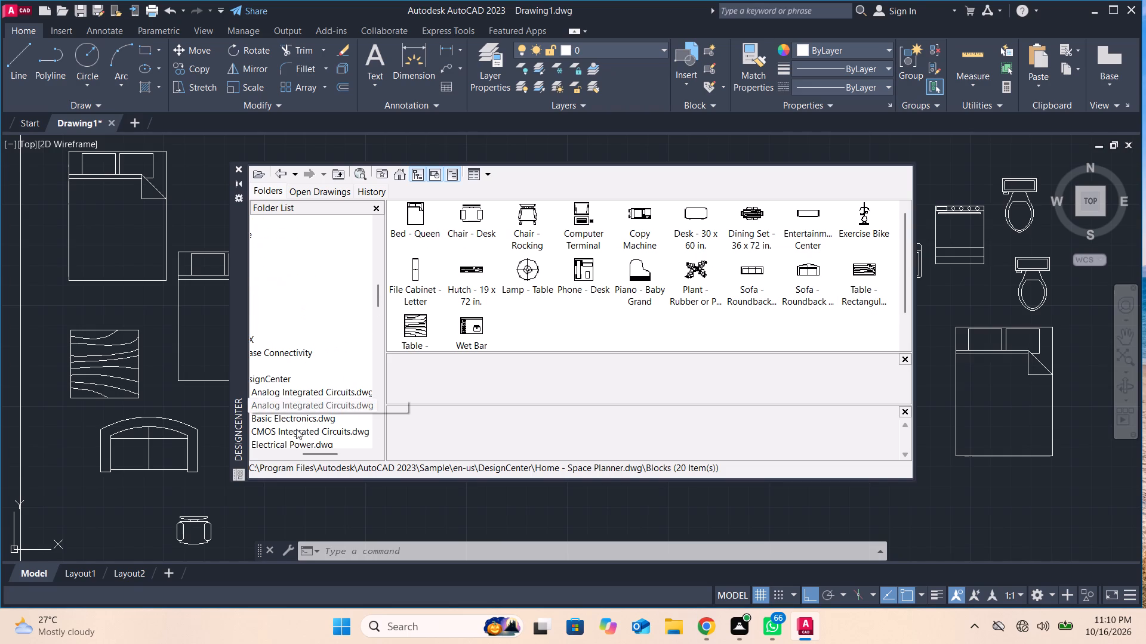
{"action": "left_click_drag", "start_coordinate": [301, 454], "coordinate": [227, 457]}
{"action": "scroll", "coordinate": [292, 369], "scroll_direction": "down", "scroll_amount": 2}
{"action": "scroll", "coordinate": [292, 369], "scroll_direction": "up", "scroll_amount": 3}
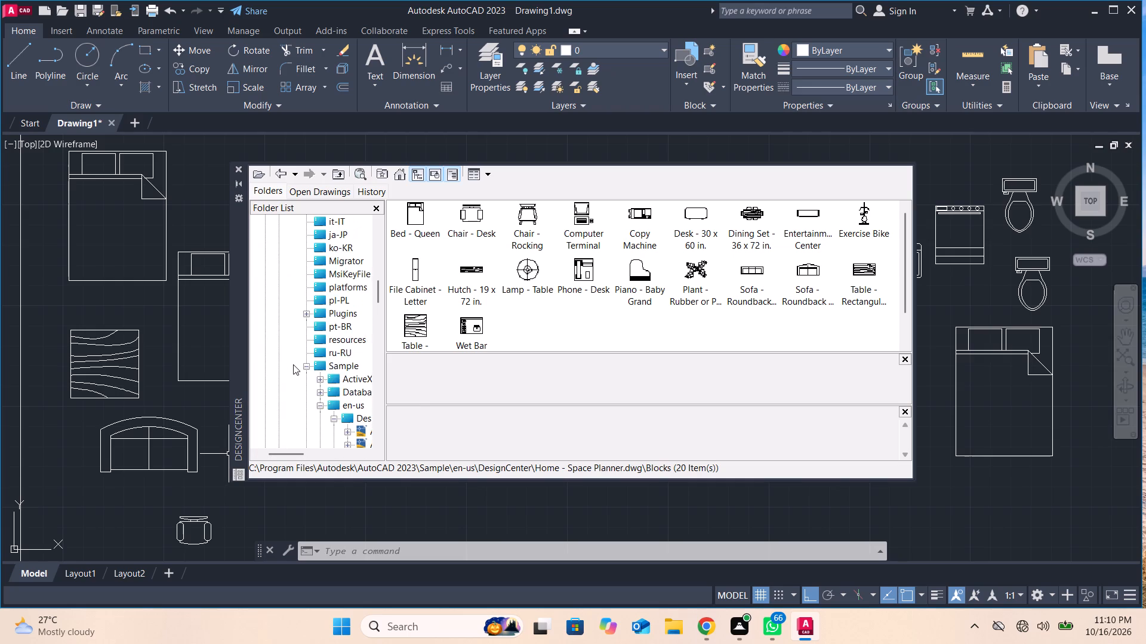
{"action": "scroll", "coordinate": [293, 364], "scroll_direction": "up", "scroll_amount": 14}
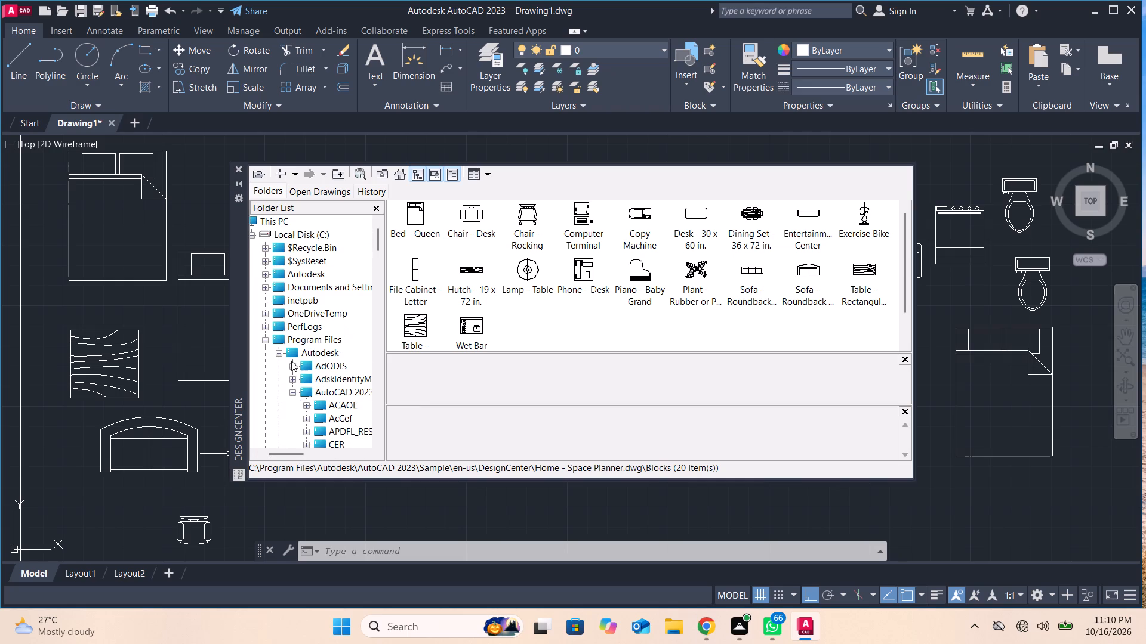
{"action": "scroll", "coordinate": [291, 361], "scroll_direction": "up", "scroll_amount": 8}
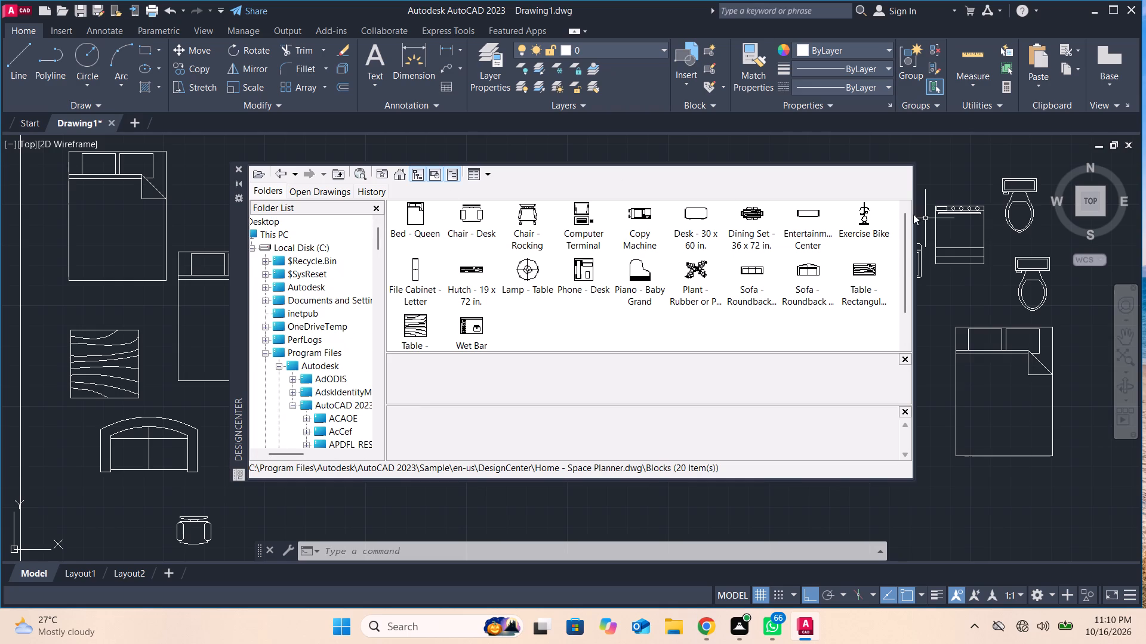
{"action": "left_click", "coordinate": [240, 169]}
Rotate the queen bed block nearest the floor plan 90° clockwise so its pillows face the plan's right side.
{"action": "scroll", "coordinate": [586, 392], "scroll_direction": "down", "scroll_amount": 3}
{"action": "middle_click_drag", "start_coordinate": [586, 393], "coordinate": [814, 384]}
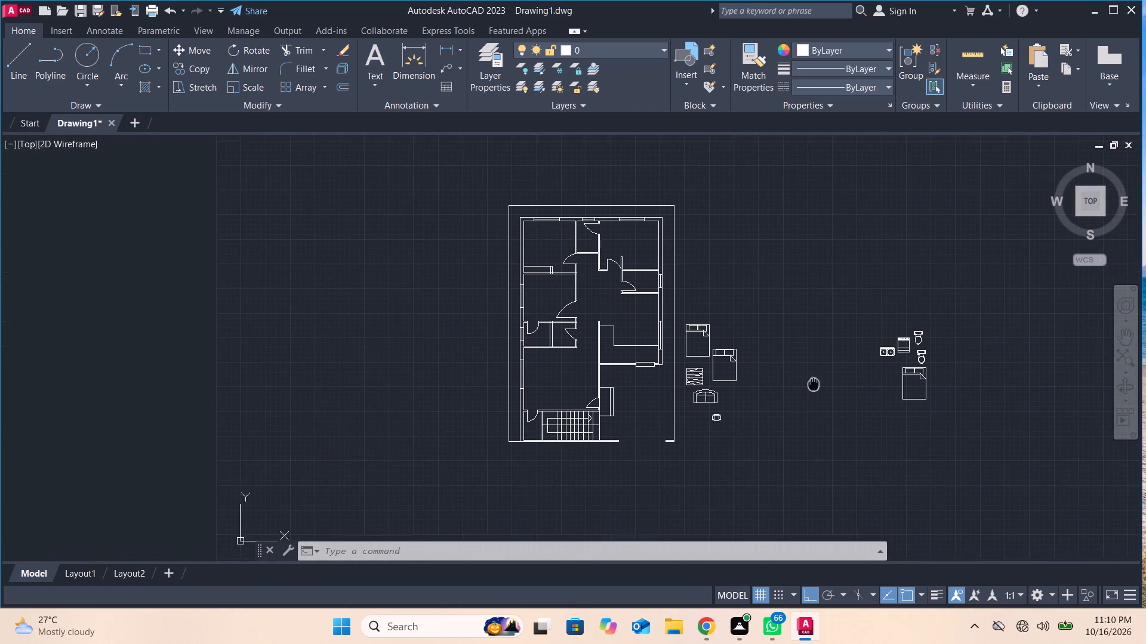
{"action": "scroll", "coordinate": [841, 422], "scroll_direction": "up", "scroll_amount": 1}
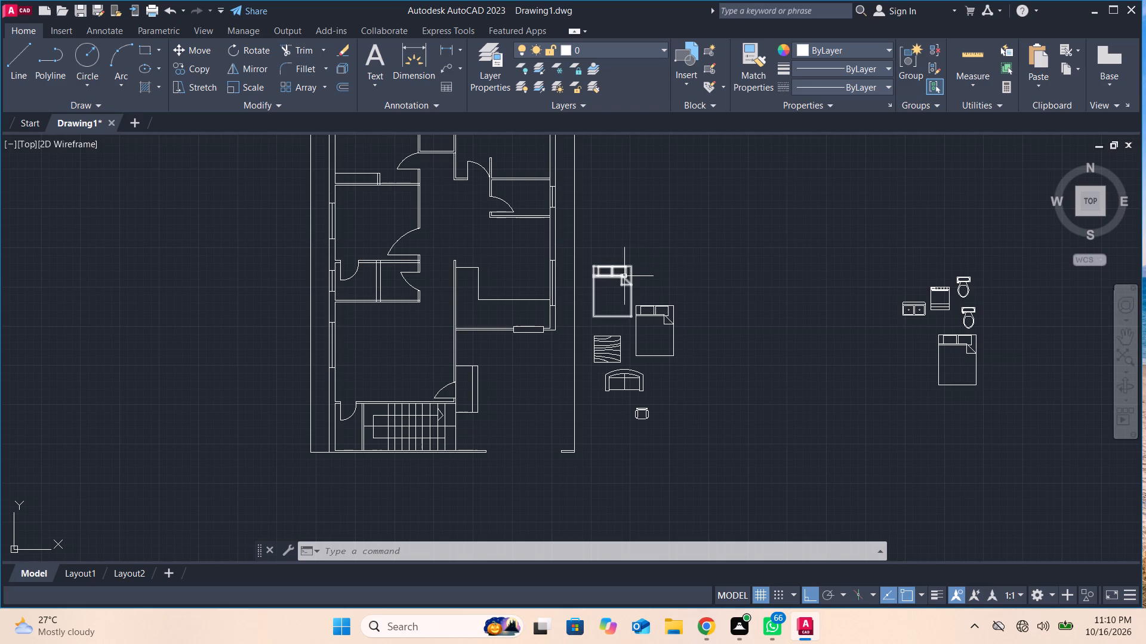
{"action": "left_click", "coordinate": [624, 276]}
{"action": "type", "text": "ro"}
{"action": "left_click", "coordinate": [677, 305]}
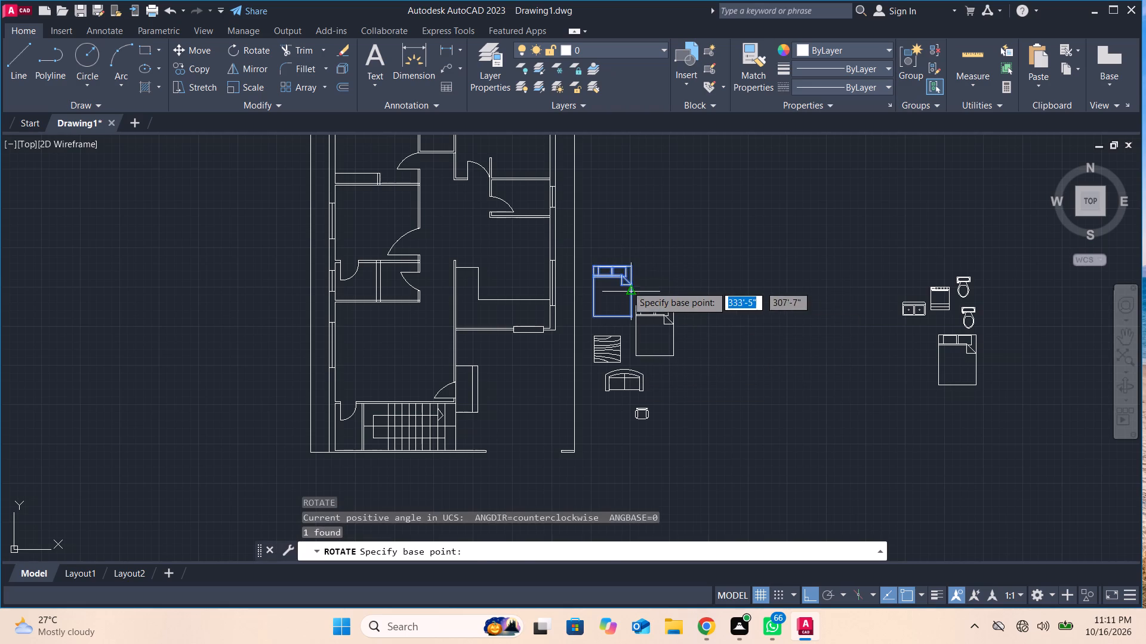
{"action": "left_click_drag", "start_coordinate": [615, 273], "coordinate": [604, 324]}
{"action": "left_click", "coordinate": [608, 317]}
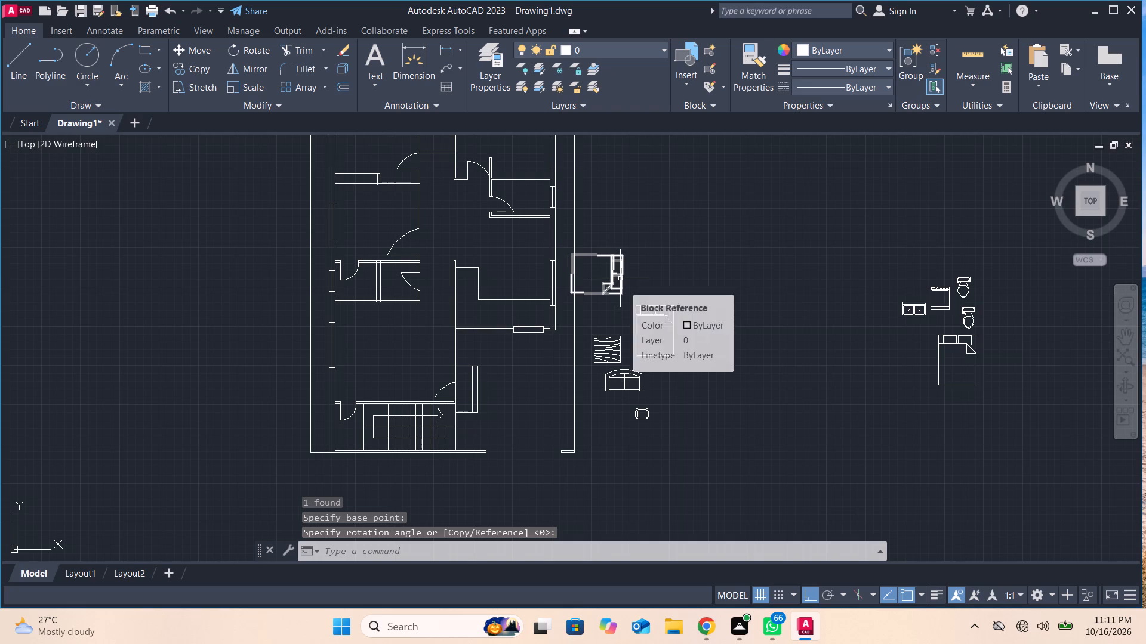
With Ortho off, move the rotated bed into the left-side bedroom above the two small rooms, with its pillows near the inner wall.
{"action": "left_click", "coordinate": [632, 271]}
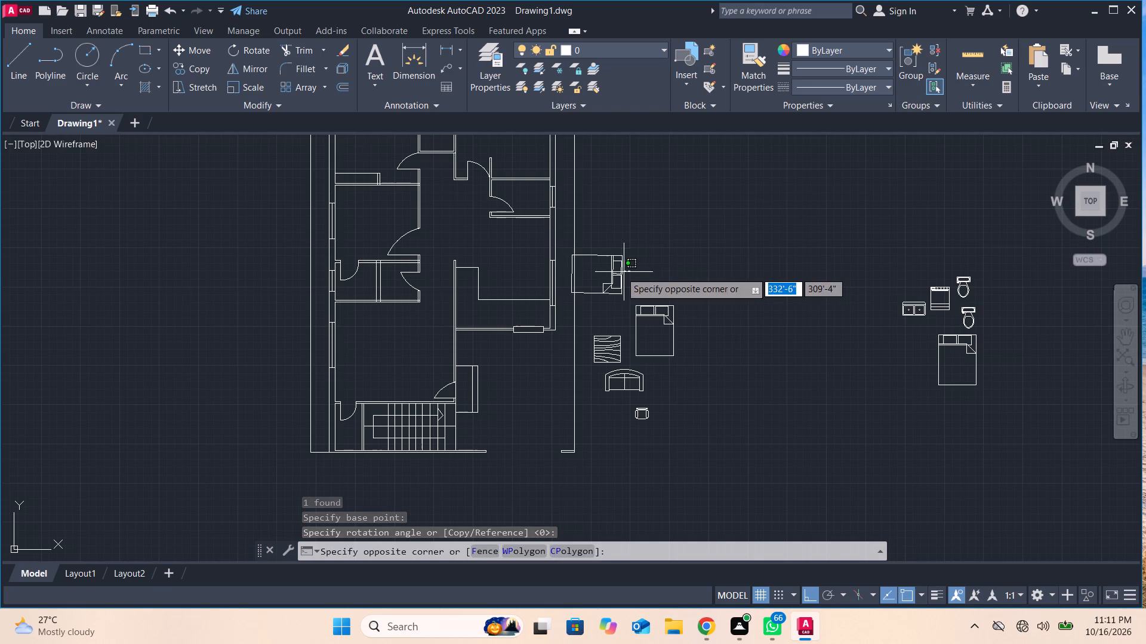
{"action": "left_click", "coordinate": [620, 272]}
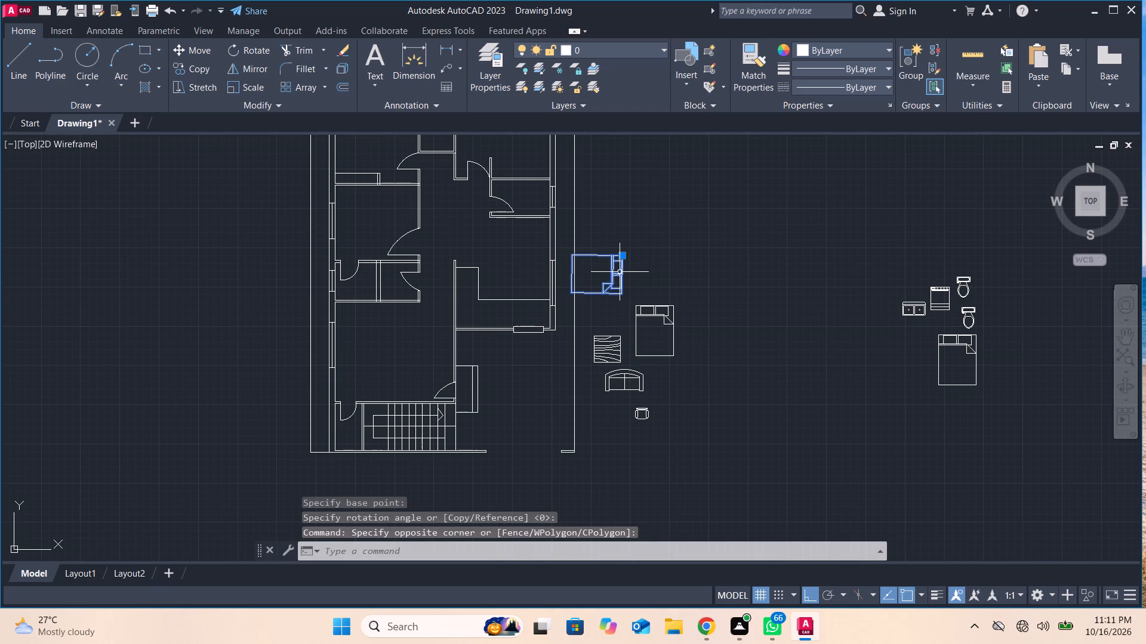
{"action": "left_click", "coordinate": [189, 45]}
{"action": "left_click_drag", "start_coordinate": [620, 277], "coordinate": [389, 208]}
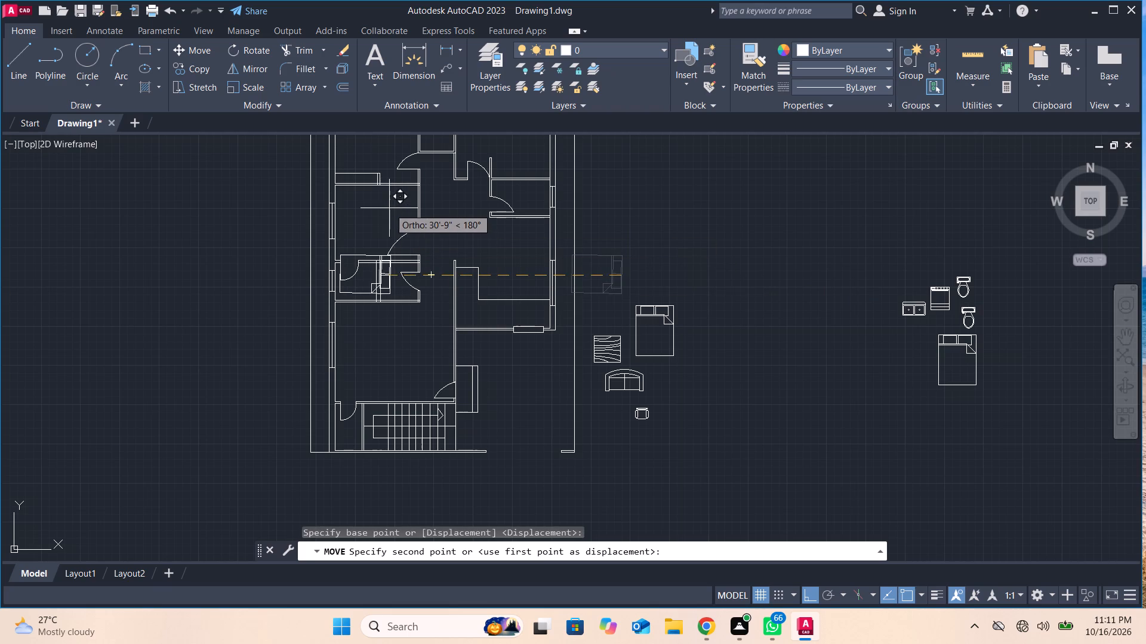
{"action": "left_click_drag", "start_coordinate": [389, 208], "coordinate": [596, 493]}
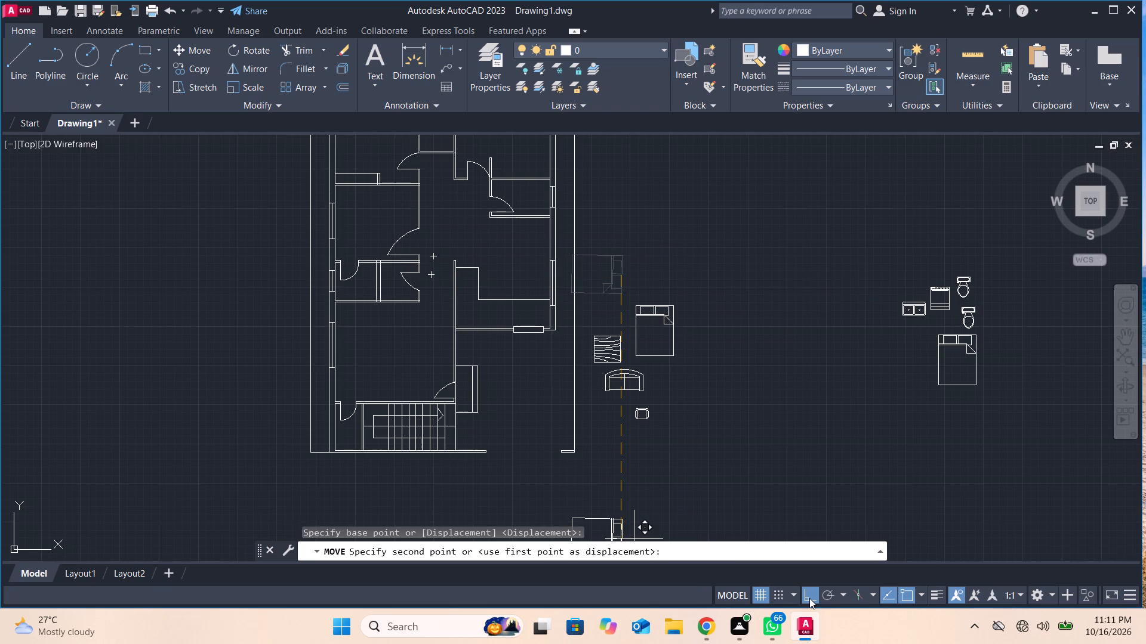
{"action": "left_click", "coordinate": [809, 598]}
{"action": "middle_click_drag", "start_coordinate": [444, 281], "coordinate": [476, 419]}
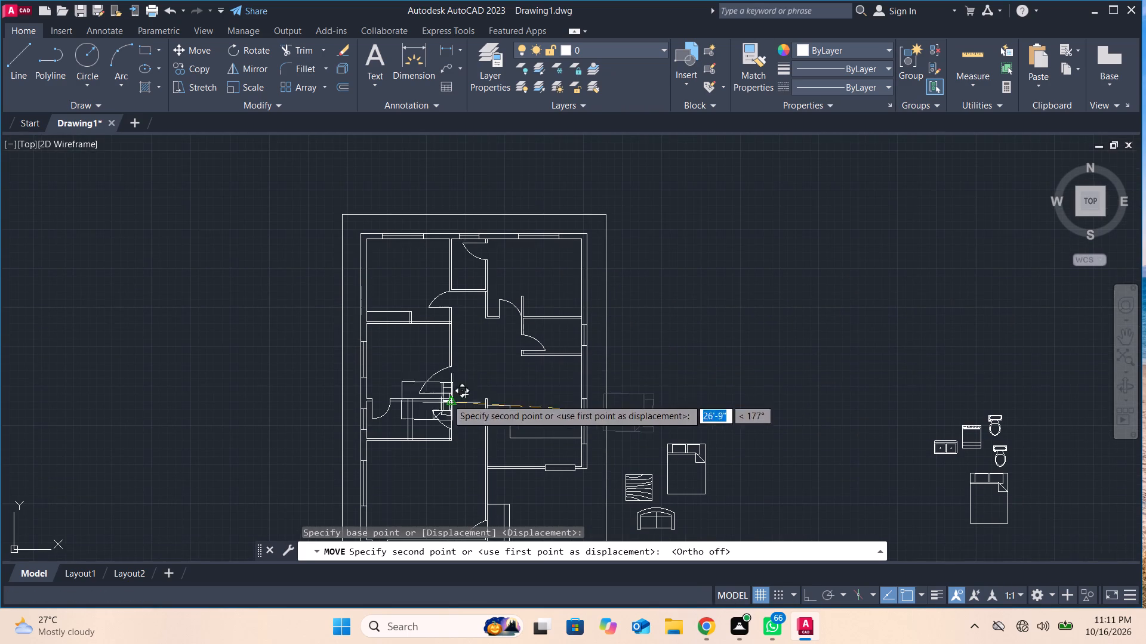
{"action": "left_click", "coordinate": [432, 351]}
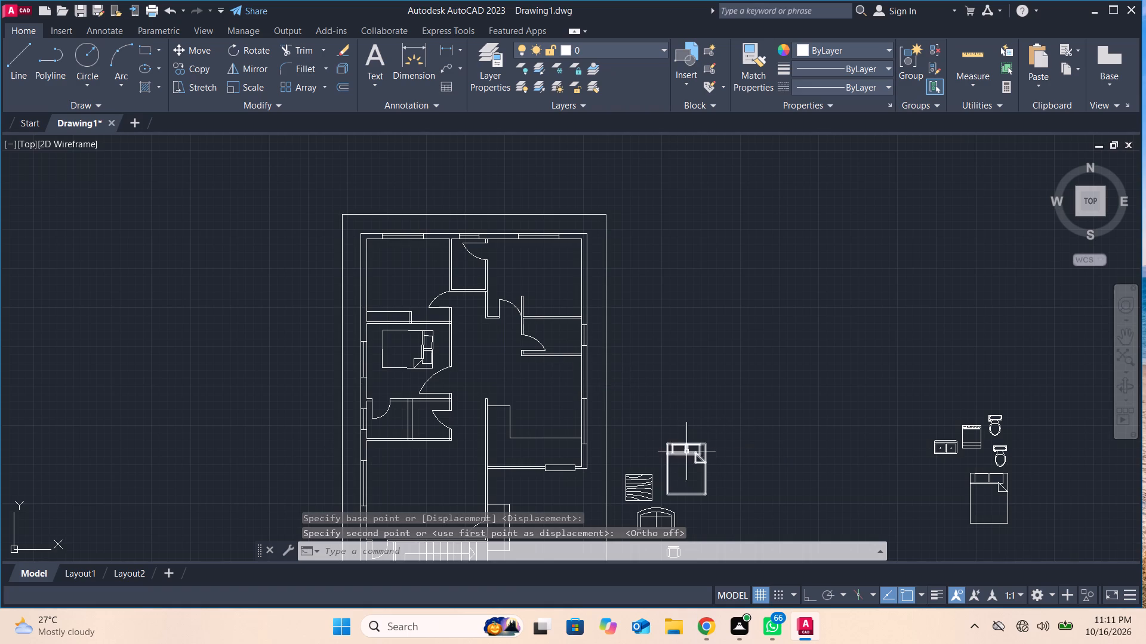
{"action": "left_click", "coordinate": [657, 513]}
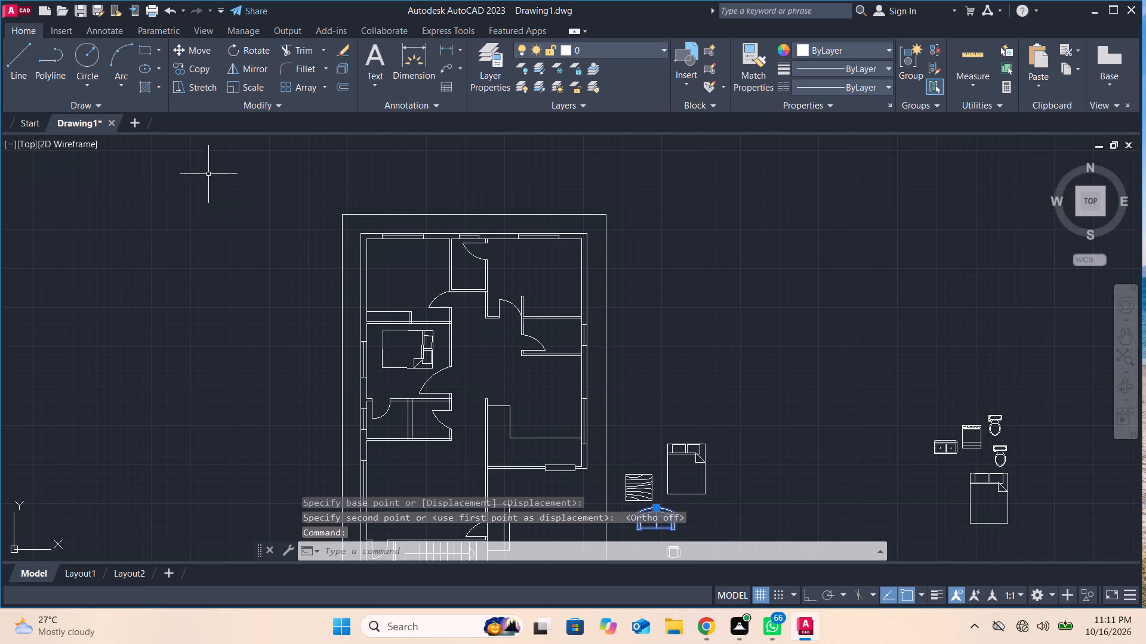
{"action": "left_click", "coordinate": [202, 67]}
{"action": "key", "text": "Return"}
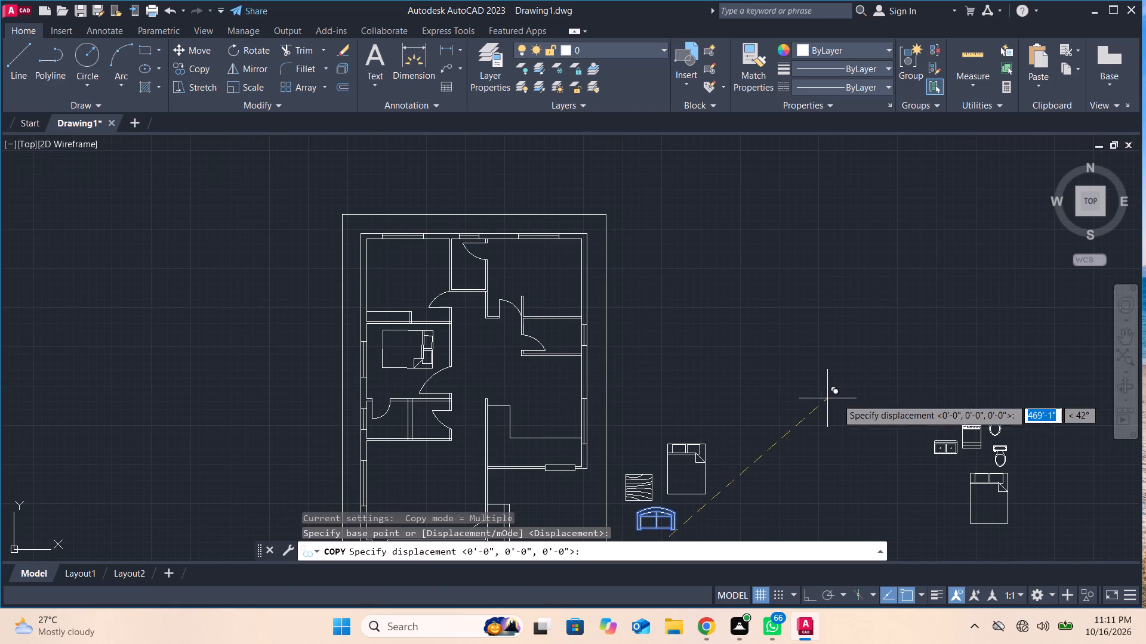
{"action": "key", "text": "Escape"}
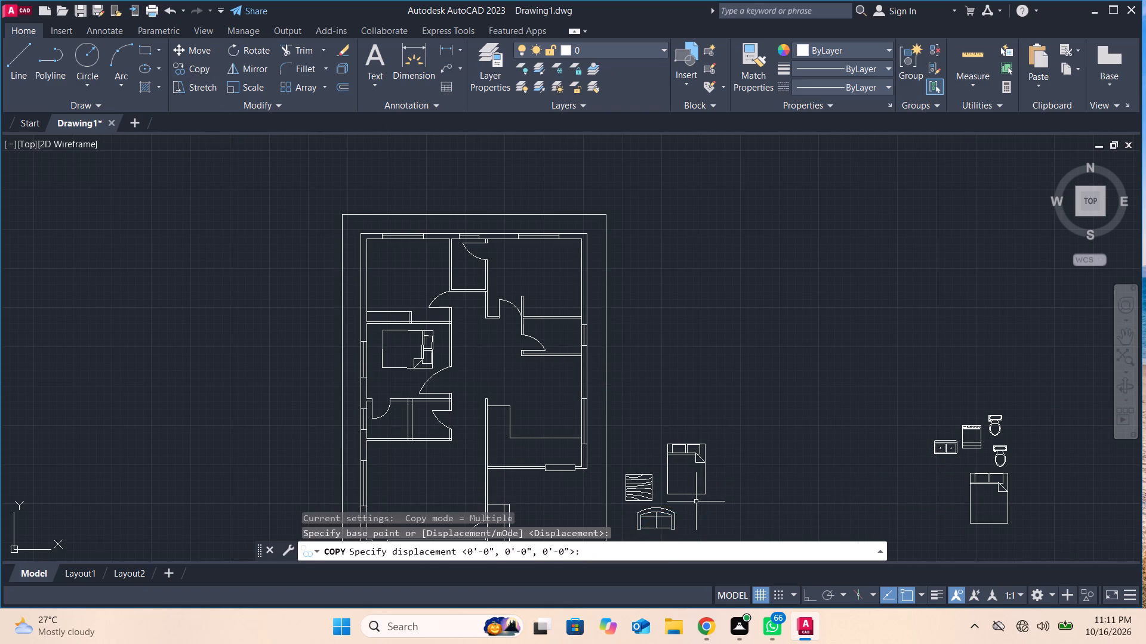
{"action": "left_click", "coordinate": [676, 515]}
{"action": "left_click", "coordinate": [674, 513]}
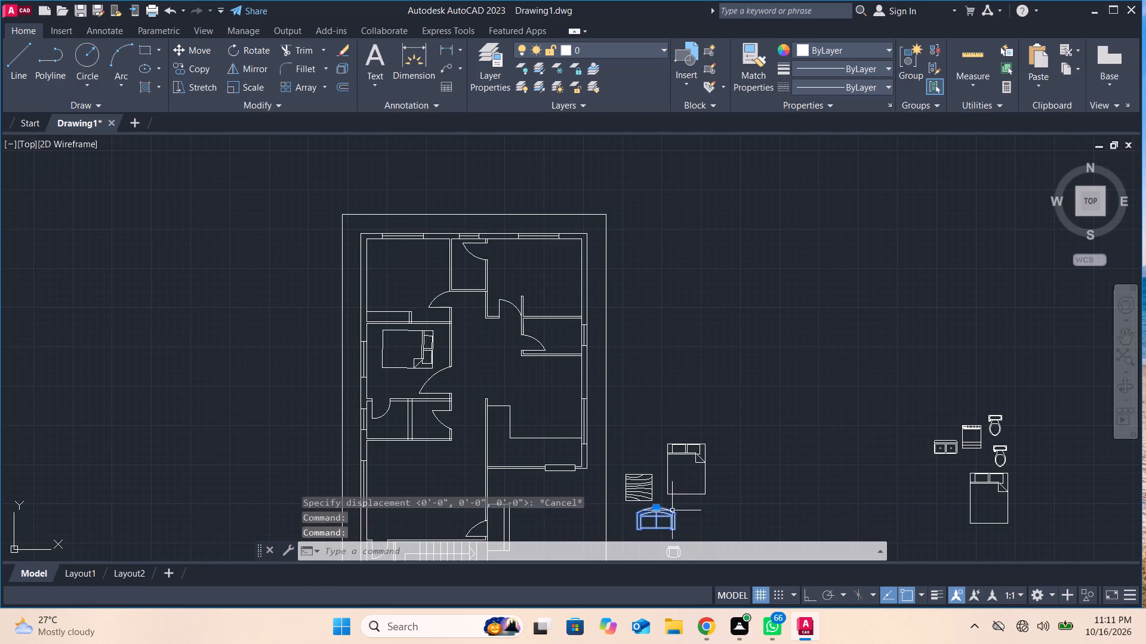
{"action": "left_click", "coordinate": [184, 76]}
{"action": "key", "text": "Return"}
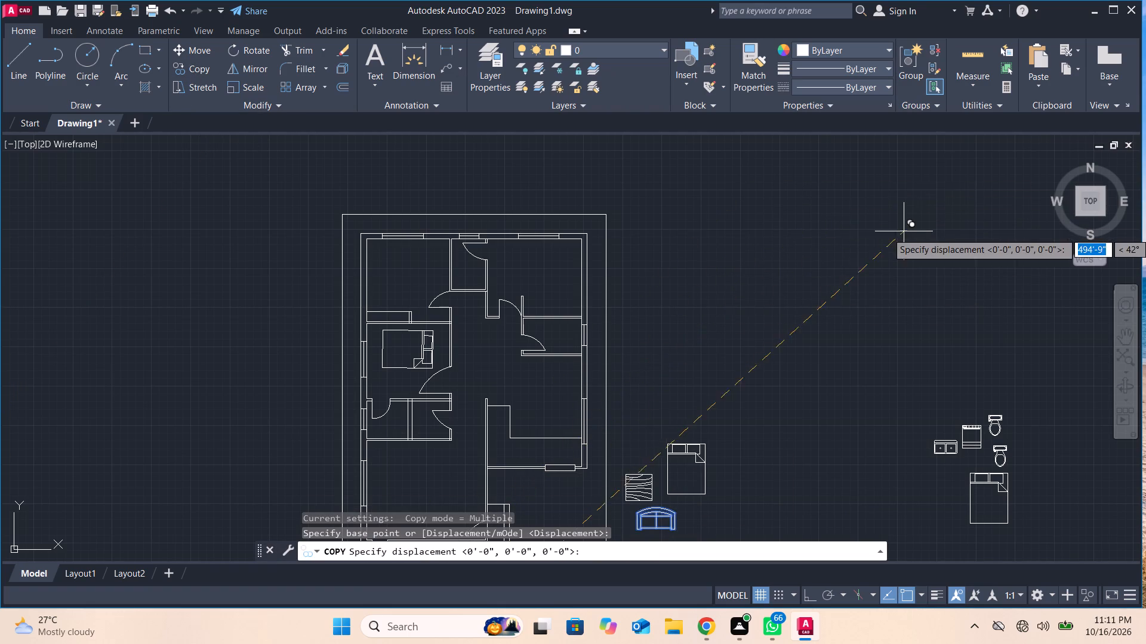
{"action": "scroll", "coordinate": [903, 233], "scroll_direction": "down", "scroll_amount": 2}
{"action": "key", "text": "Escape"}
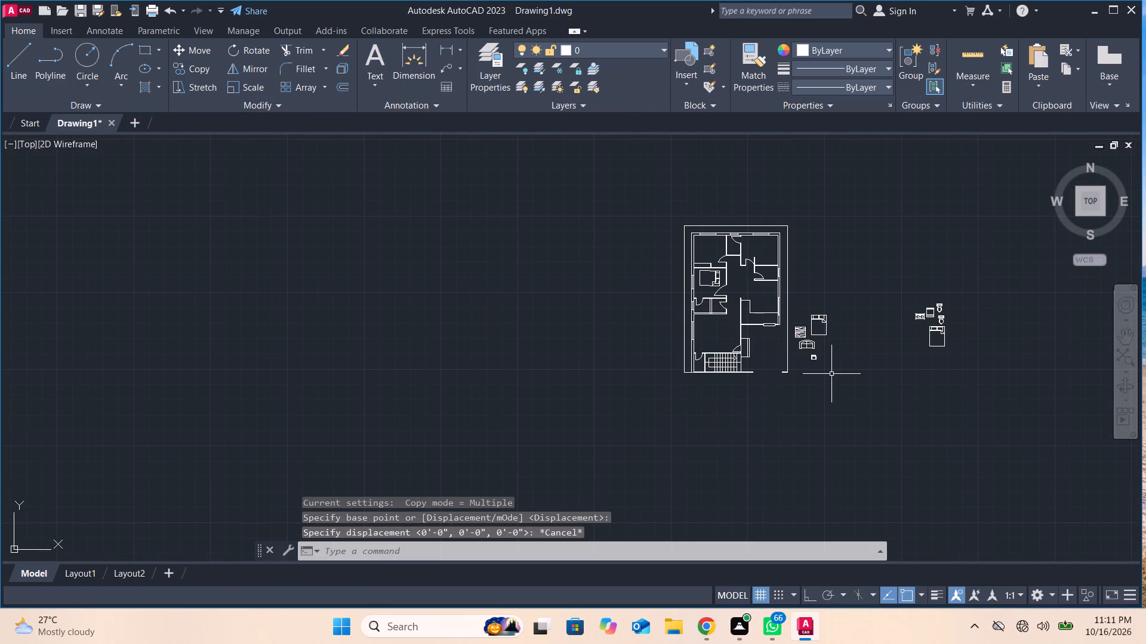
Copy the two-seat roundback sofa once, placing the copy to the right of the original outside the plan.
{"action": "scroll", "coordinate": [835, 372], "scroll_direction": "up", "scroll_amount": 3}
{"action": "left_click", "coordinate": [193, 73]}
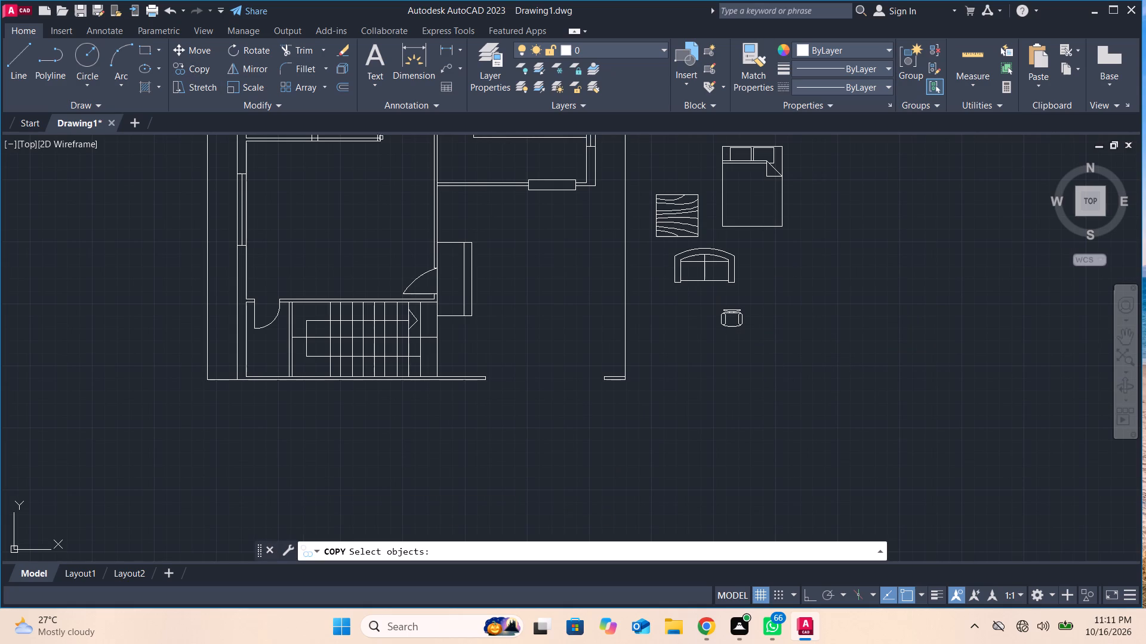
{"action": "left_click", "coordinate": [707, 251]}
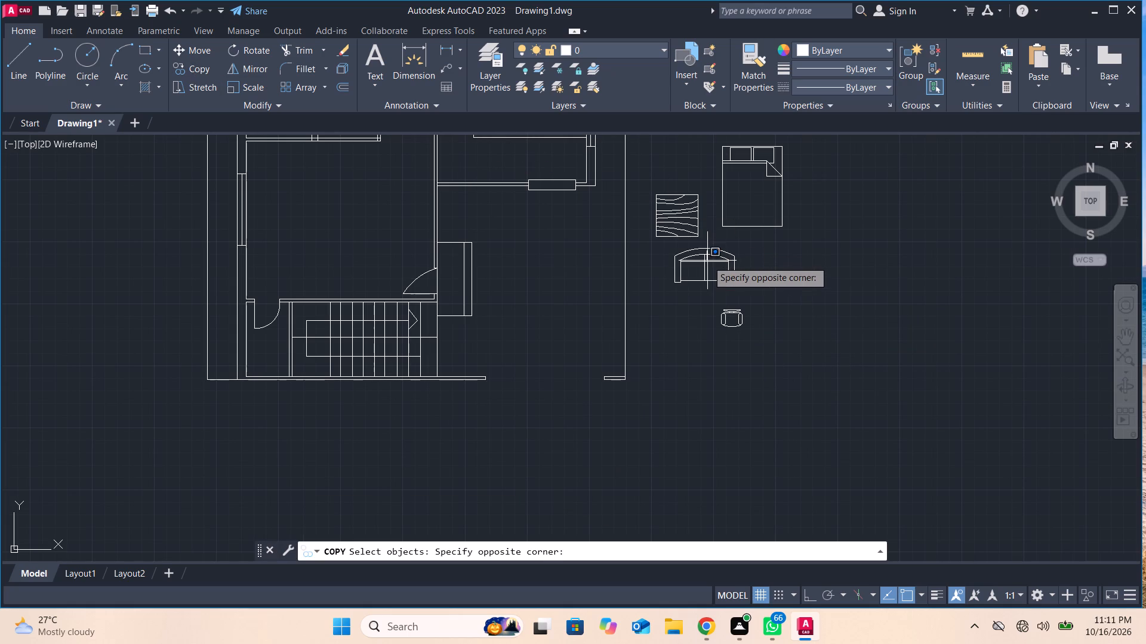
{"action": "left_click", "coordinate": [714, 259]}
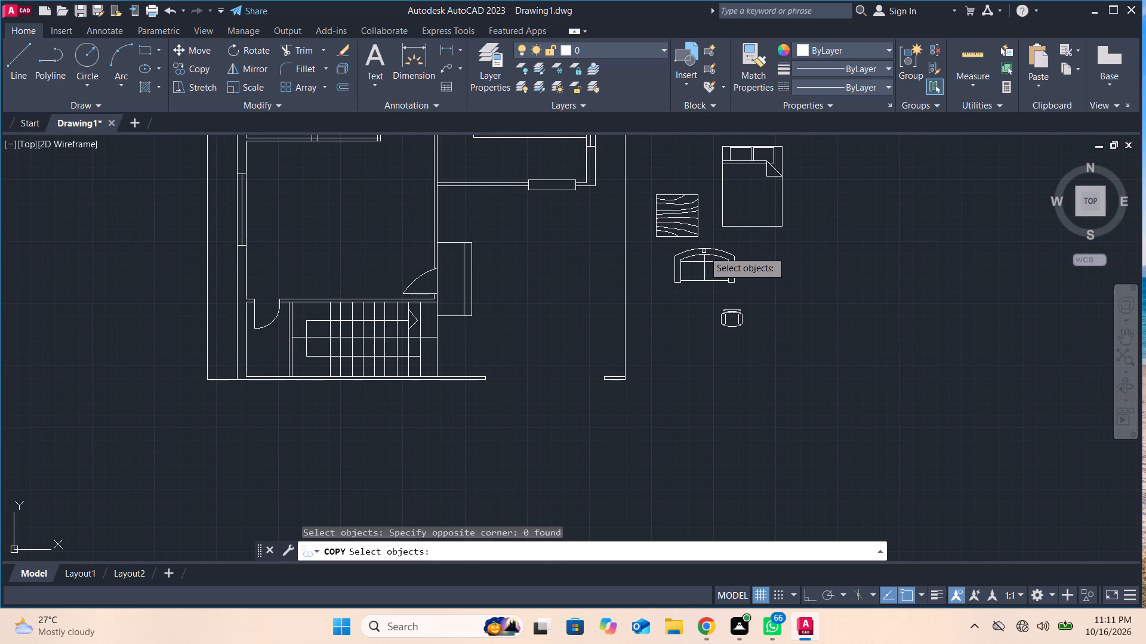
{"action": "left_click", "coordinate": [704, 251]}
{"action": "left_click", "coordinate": [708, 256]}
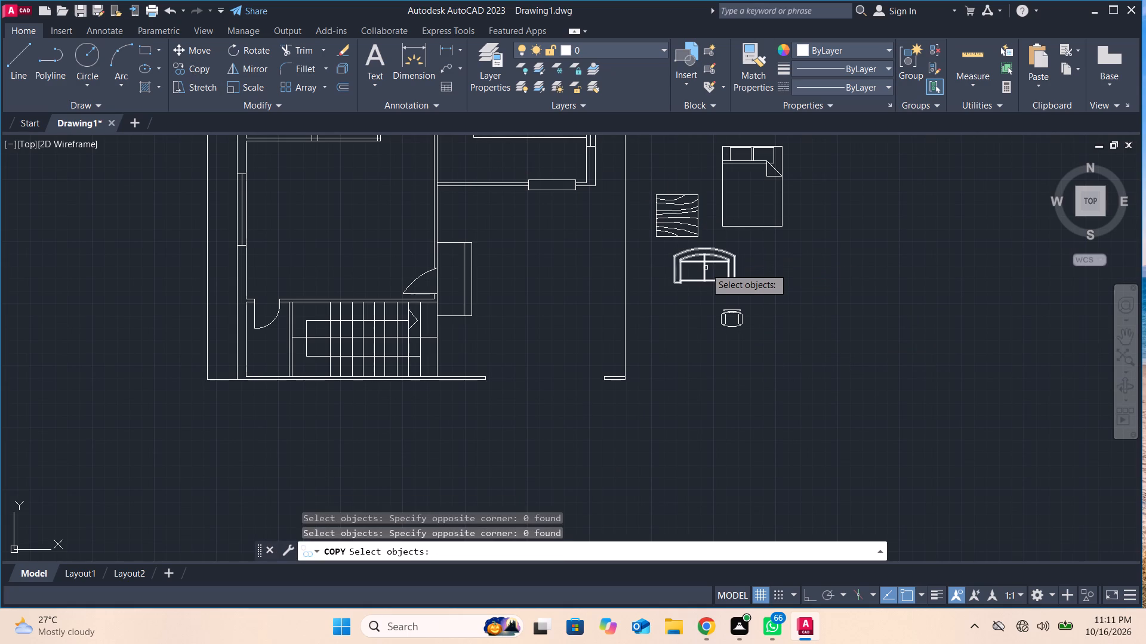
{"action": "left_click", "coordinate": [706, 268]}
{"action": "key", "text": "Return"}
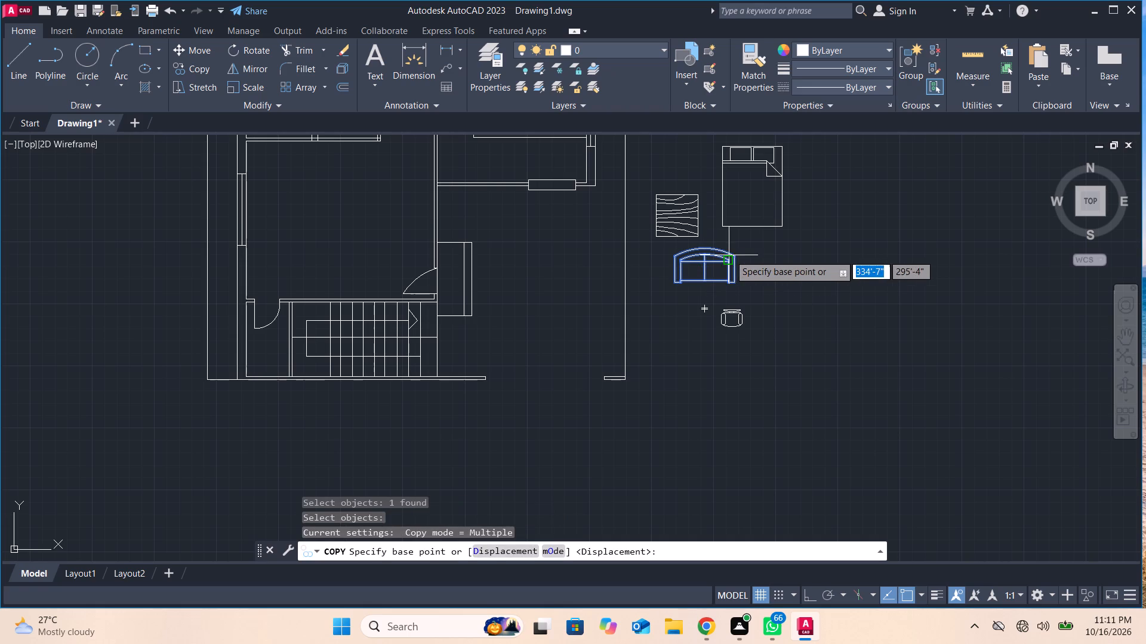
{"action": "left_click_drag", "start_coordinate": [703, 303], "coordinate": [775, 302]}
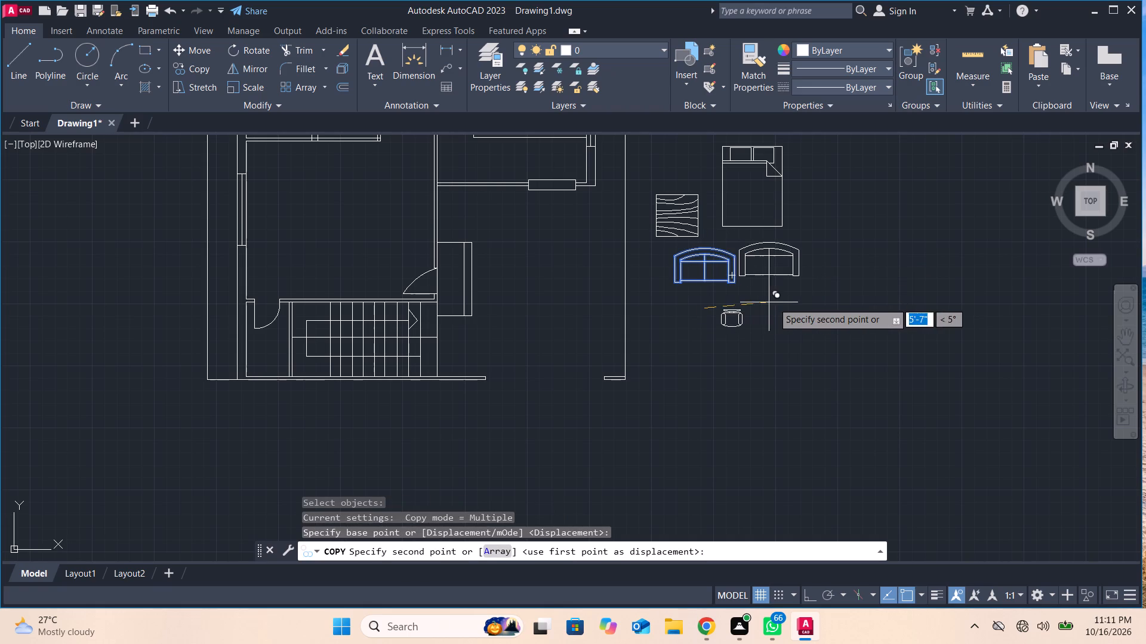
{"action": "left_click_drag", "start_coordinate": [775, 302], "coordinate": [794, 302]}
{"action": "left_click", "coordinate": [794, 302]}
{"action": "key", "text": "Return"}
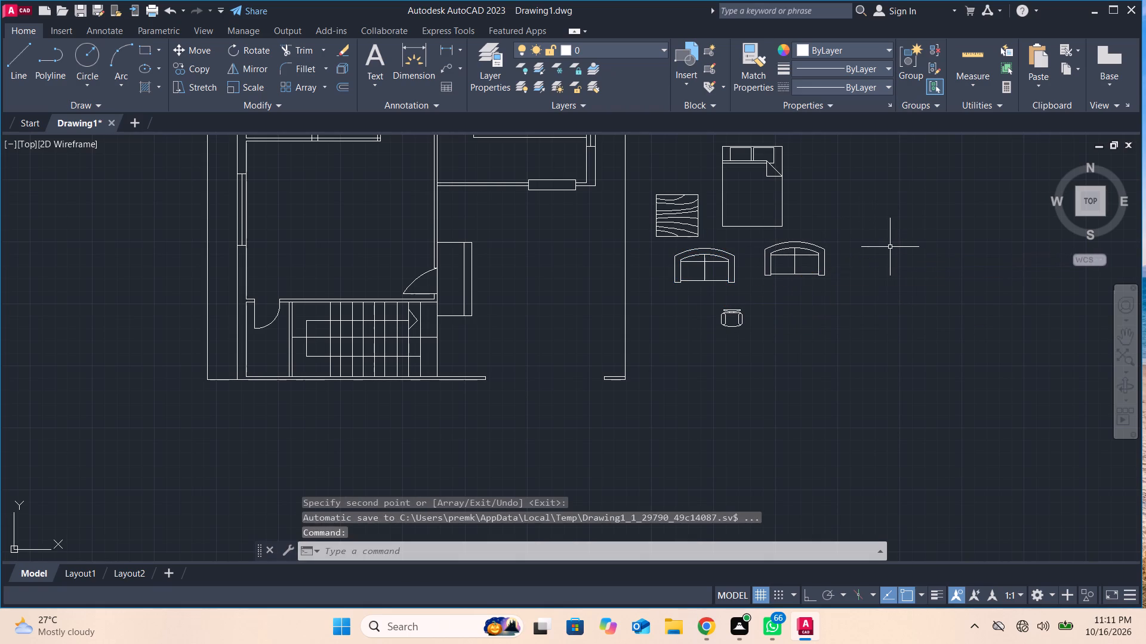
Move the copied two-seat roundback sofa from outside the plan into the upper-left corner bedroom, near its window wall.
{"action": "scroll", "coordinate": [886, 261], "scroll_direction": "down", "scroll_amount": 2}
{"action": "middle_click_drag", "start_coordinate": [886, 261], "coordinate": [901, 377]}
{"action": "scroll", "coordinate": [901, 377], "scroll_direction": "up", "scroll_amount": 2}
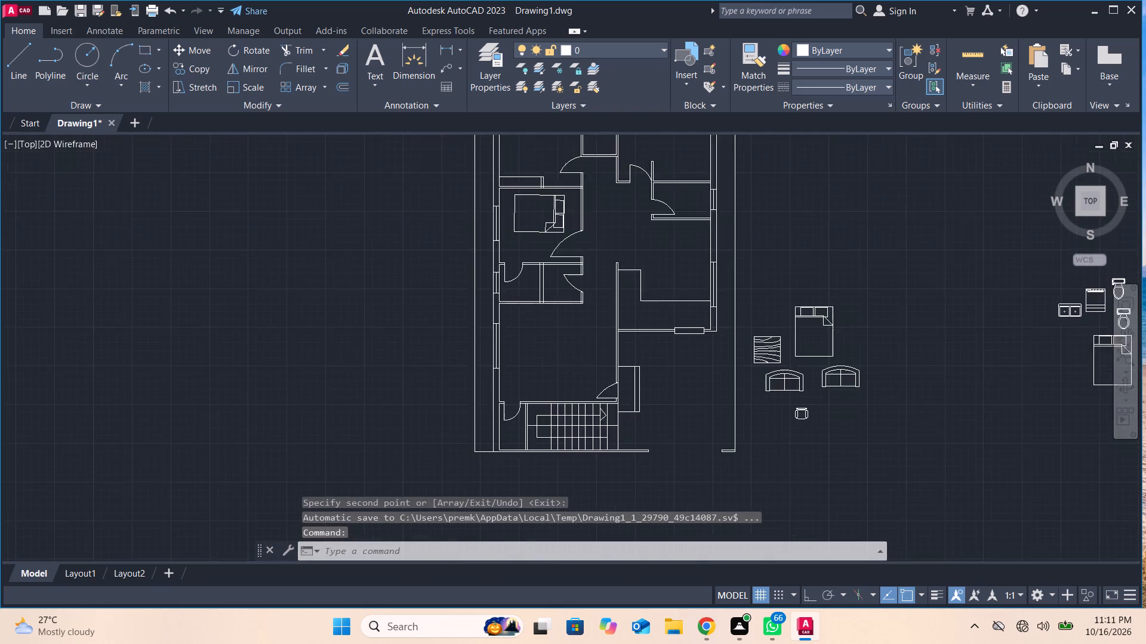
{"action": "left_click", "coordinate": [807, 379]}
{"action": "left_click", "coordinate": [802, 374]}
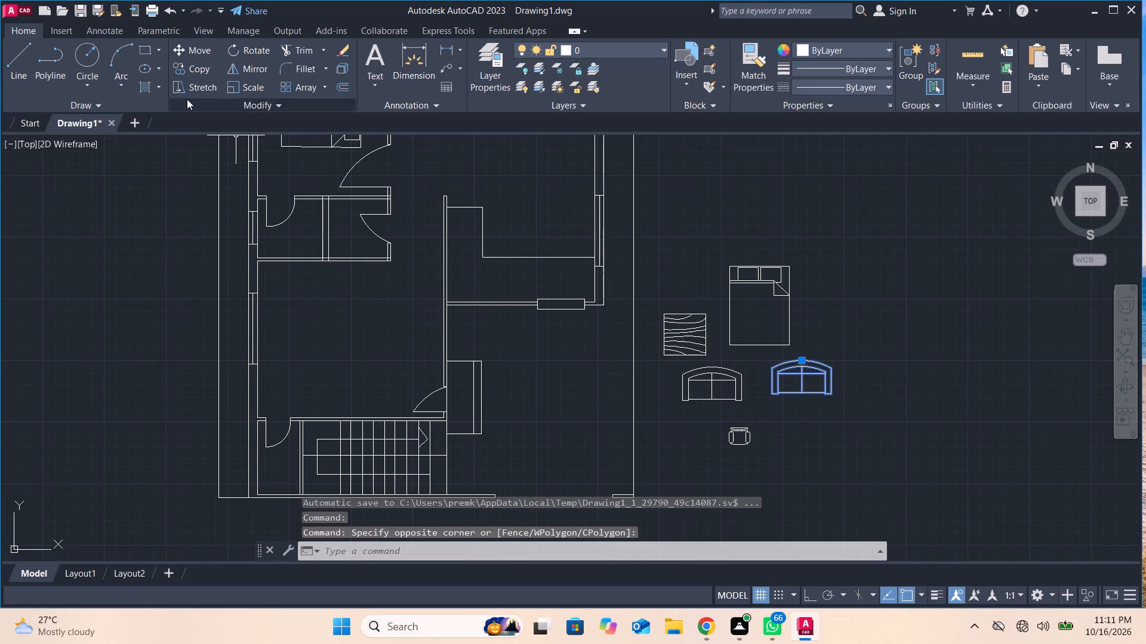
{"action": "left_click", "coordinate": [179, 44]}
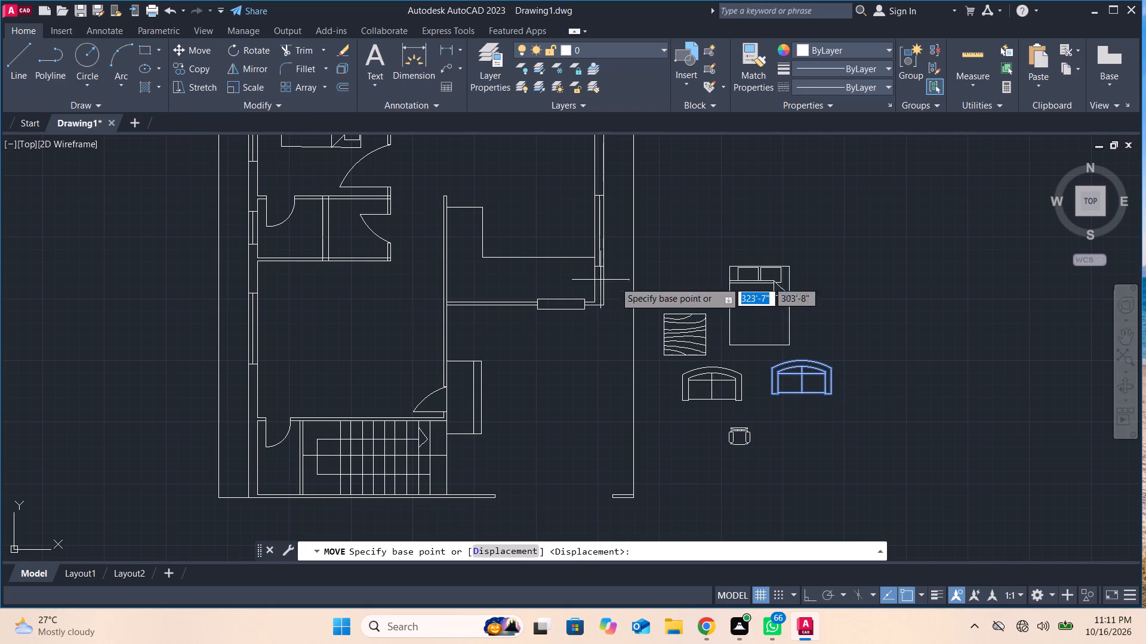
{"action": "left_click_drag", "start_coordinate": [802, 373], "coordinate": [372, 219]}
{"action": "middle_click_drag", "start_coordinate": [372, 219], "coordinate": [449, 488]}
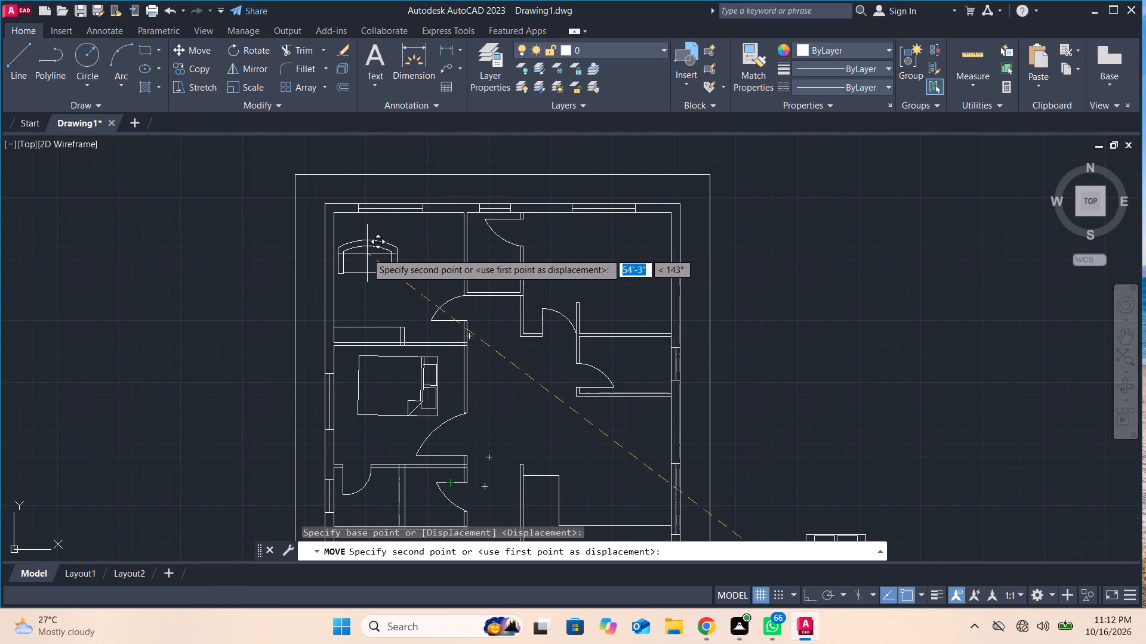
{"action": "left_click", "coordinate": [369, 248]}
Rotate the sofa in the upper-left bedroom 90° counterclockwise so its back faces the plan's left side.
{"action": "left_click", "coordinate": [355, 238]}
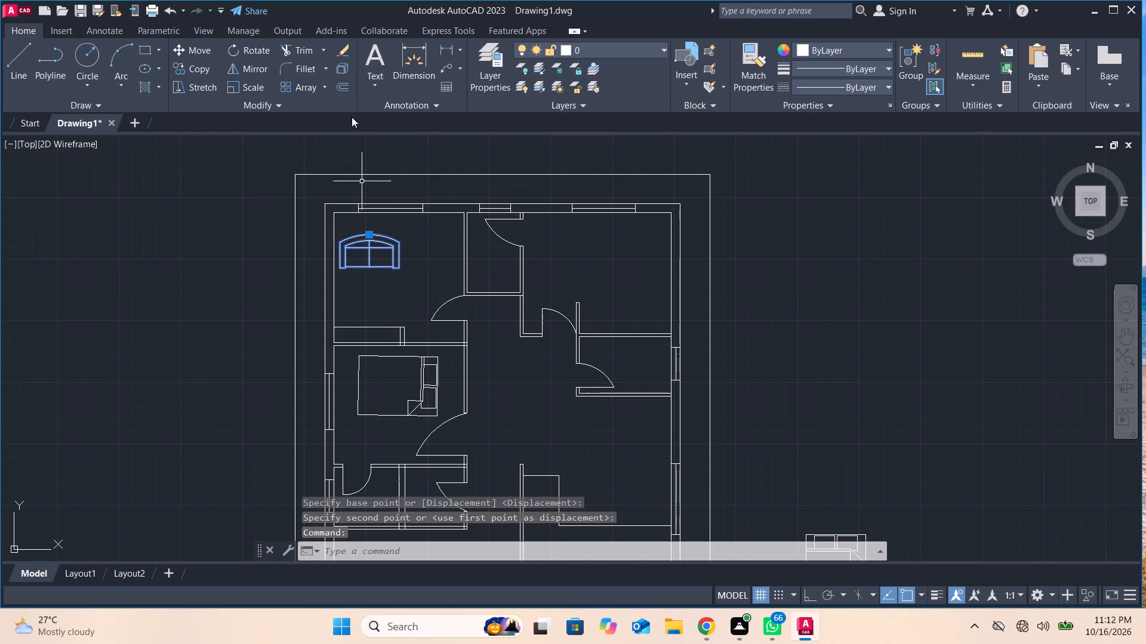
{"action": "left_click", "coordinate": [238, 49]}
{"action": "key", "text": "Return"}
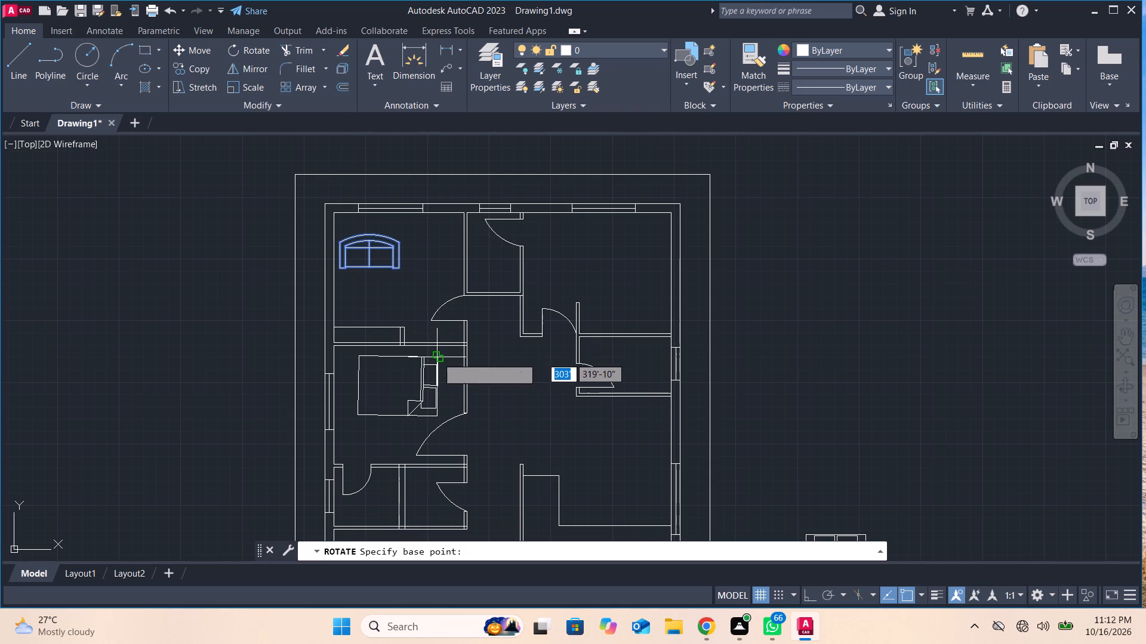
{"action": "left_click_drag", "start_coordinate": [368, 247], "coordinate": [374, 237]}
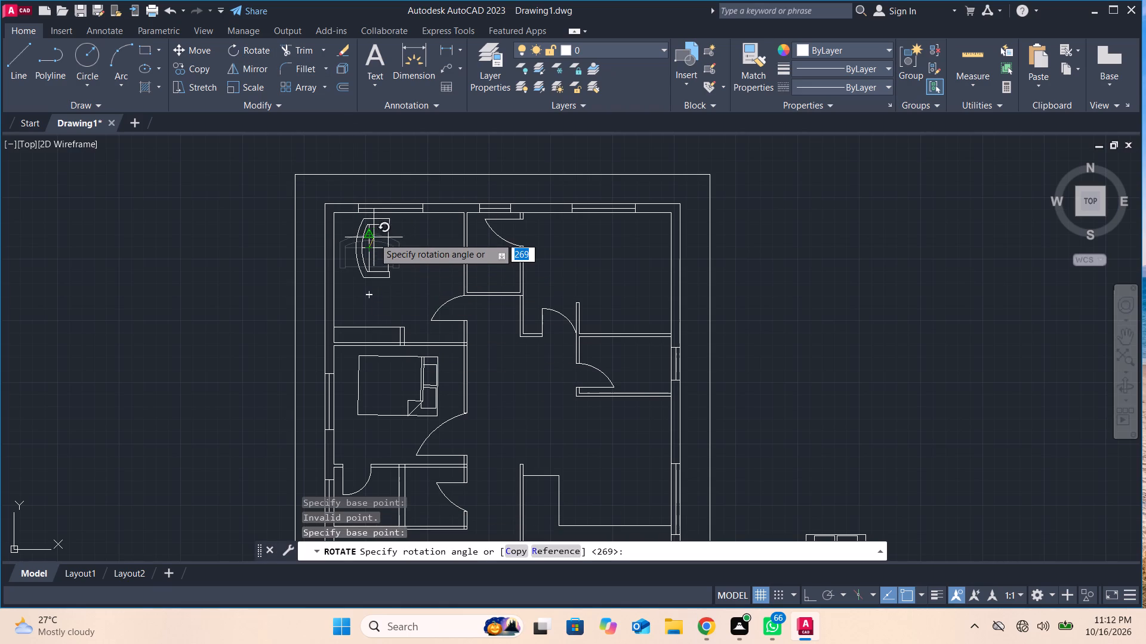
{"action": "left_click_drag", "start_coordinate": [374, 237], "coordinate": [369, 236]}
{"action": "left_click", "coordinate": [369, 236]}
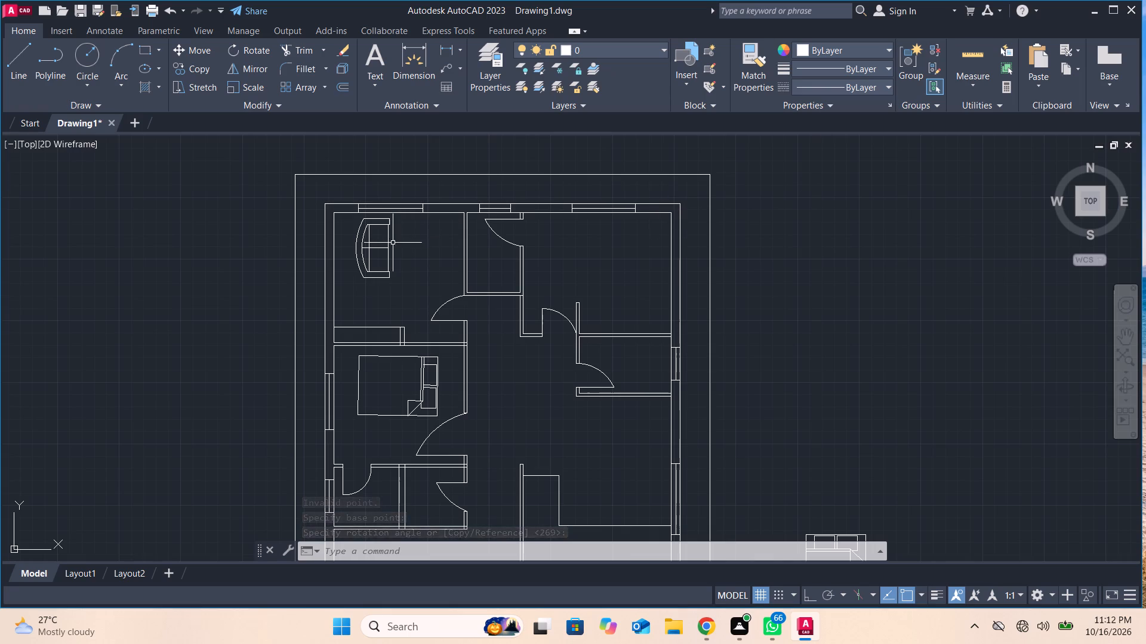
Erase the rotated sofa from the upper-left bedroom.
{"action": "left_click", "coordinate": [370, 247]}
{"action": "key", "text": "e"}
{"action": "key", "text": "Return"}
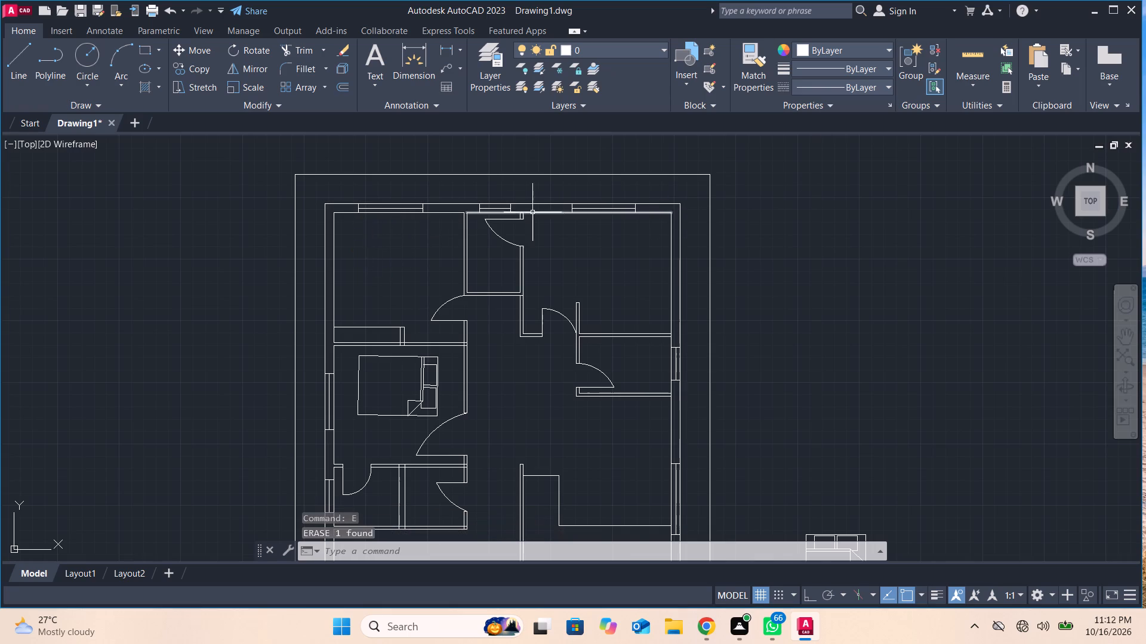
Rotate the queen bed block farthest from the plan, beside the toilets, 90° counterclockwise so its pillows face the plan.
{"action": "scroll", "coordinate": [535, 215], "scroll_direction": "down", "scroll_amount": 2}
{"action": "left_click", "coordinate": [866, 370]}
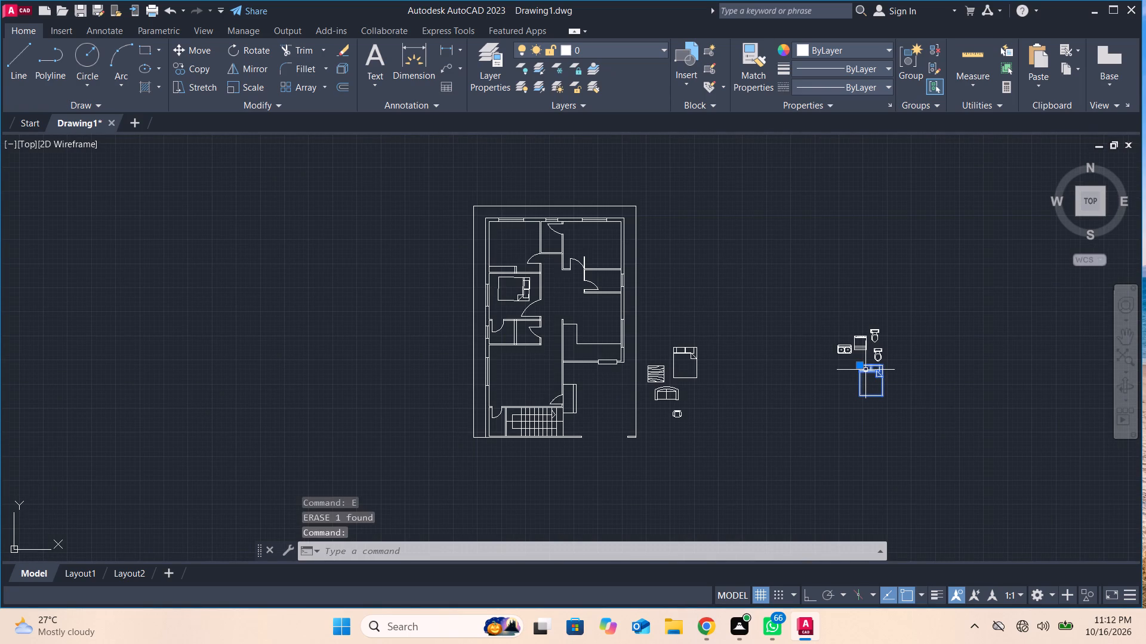
{"action": "left_click", "coordinate": [251, 55]}
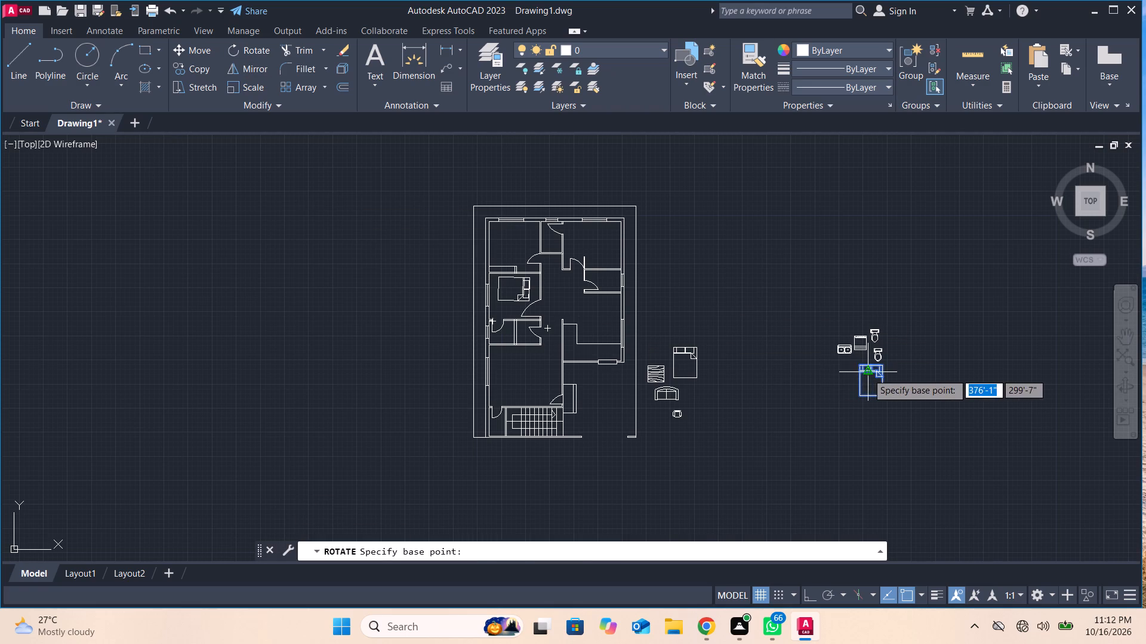
{"action": "left_click_drag", "start_coordinate": [867, 373], "coordinate": [824, 343]}
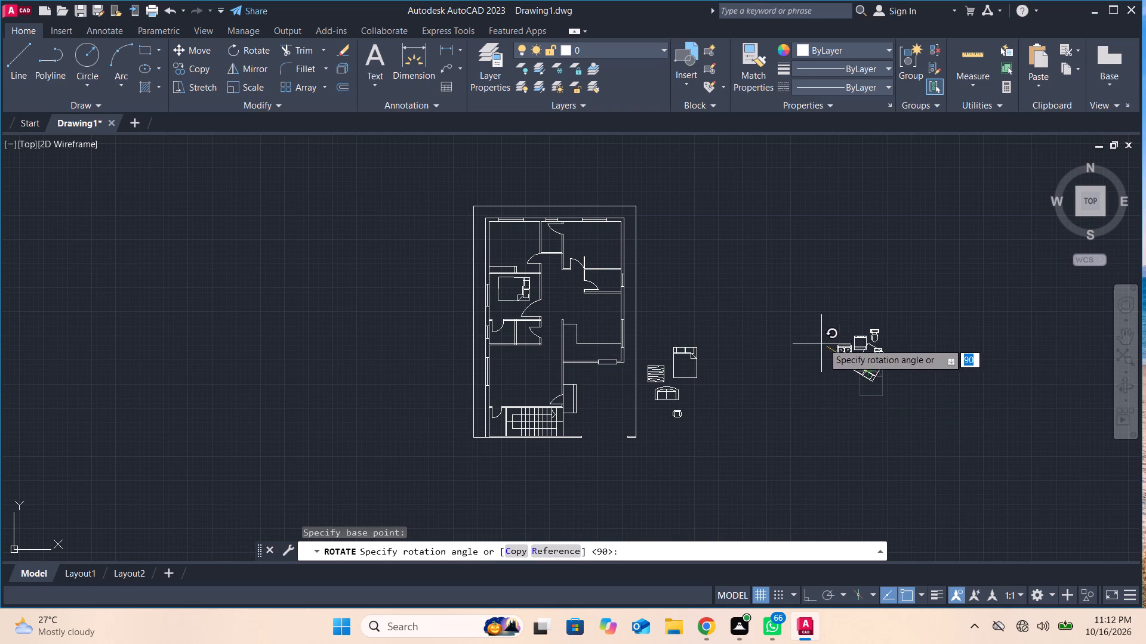
{"action": "left_click_drag", "start_coordinate": [824, 343], "coordinate": [874, 343]}
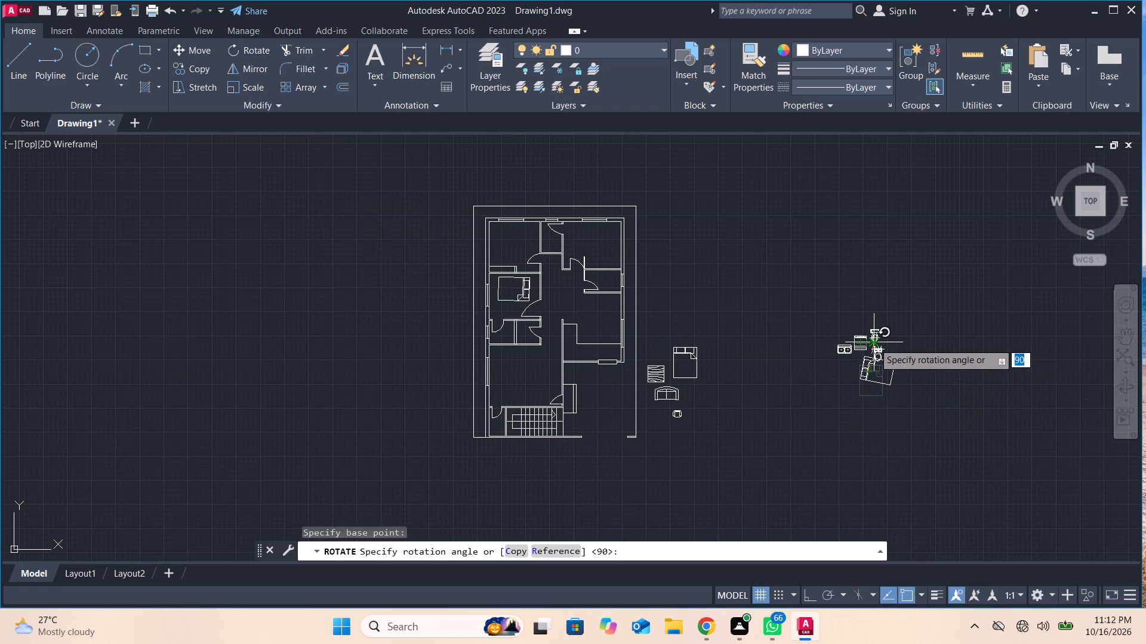
{"action": "left_click_drag", "start_coordinate": [874, 343], "coordinate": [867, 336]}
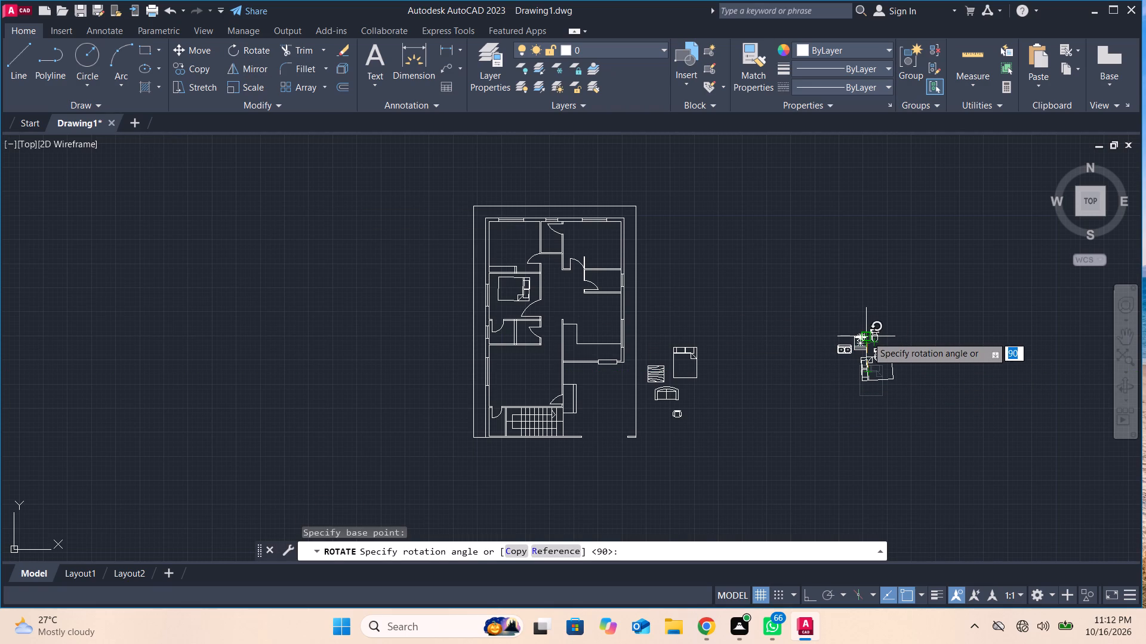
{"action": "left_click_drag", "start_coordinate": [867, 336], "coordinate": [871, 338]}
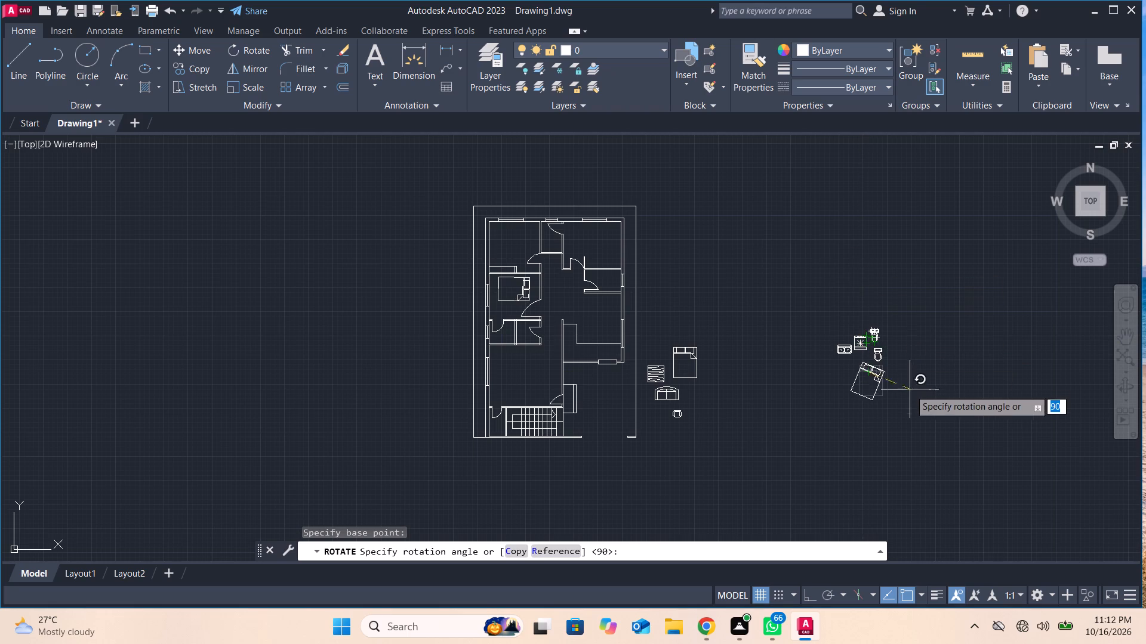
{"action": "left_click", "coordinate": [868, 317]}
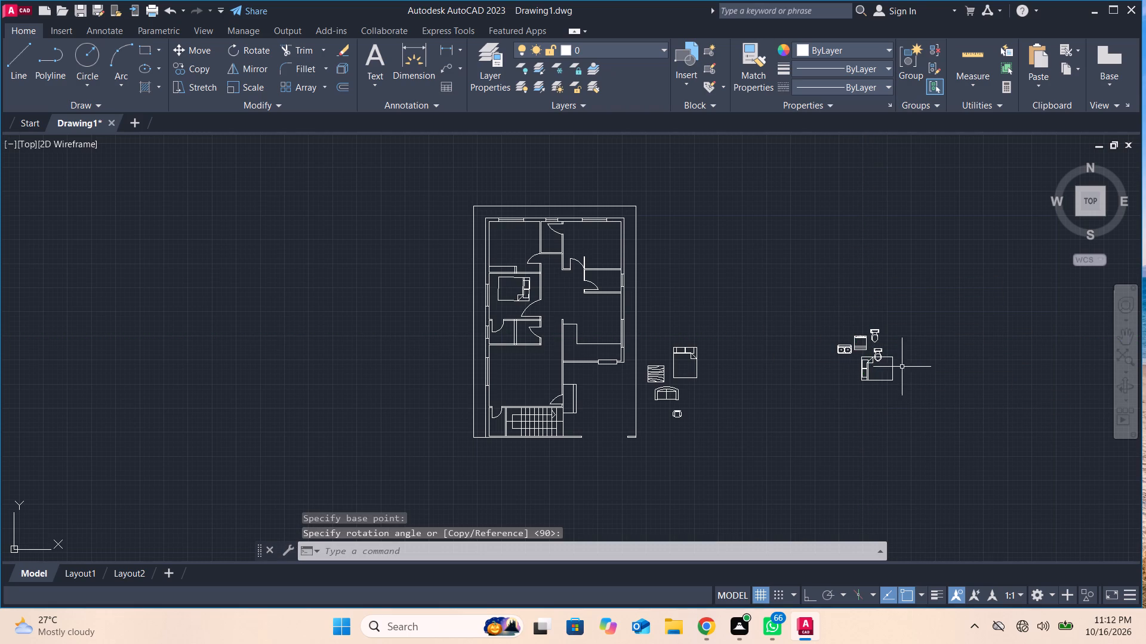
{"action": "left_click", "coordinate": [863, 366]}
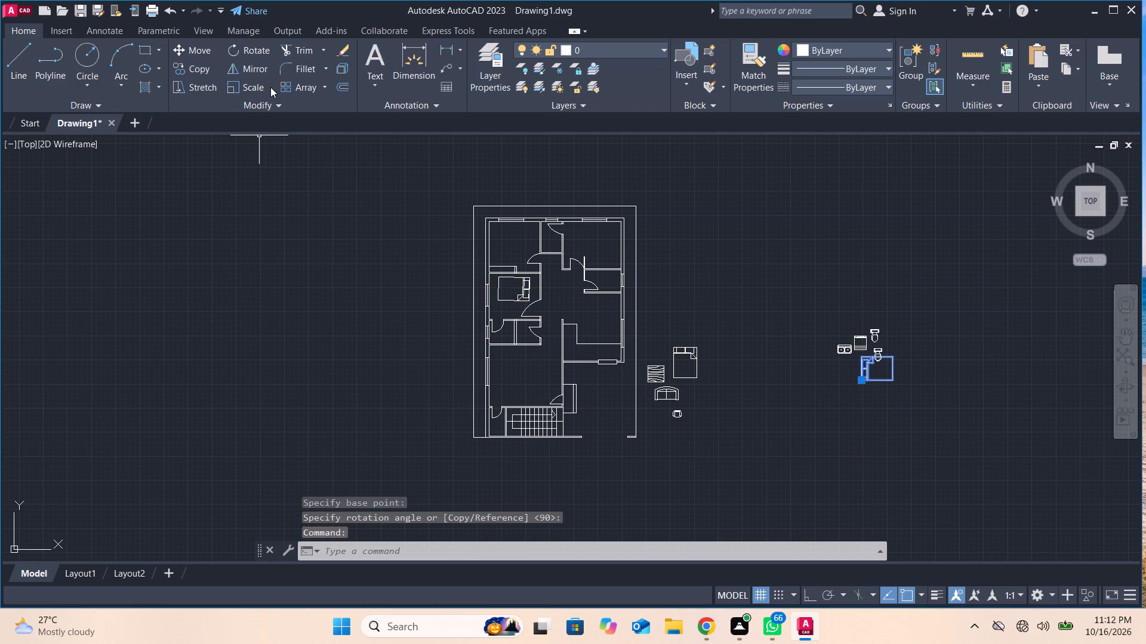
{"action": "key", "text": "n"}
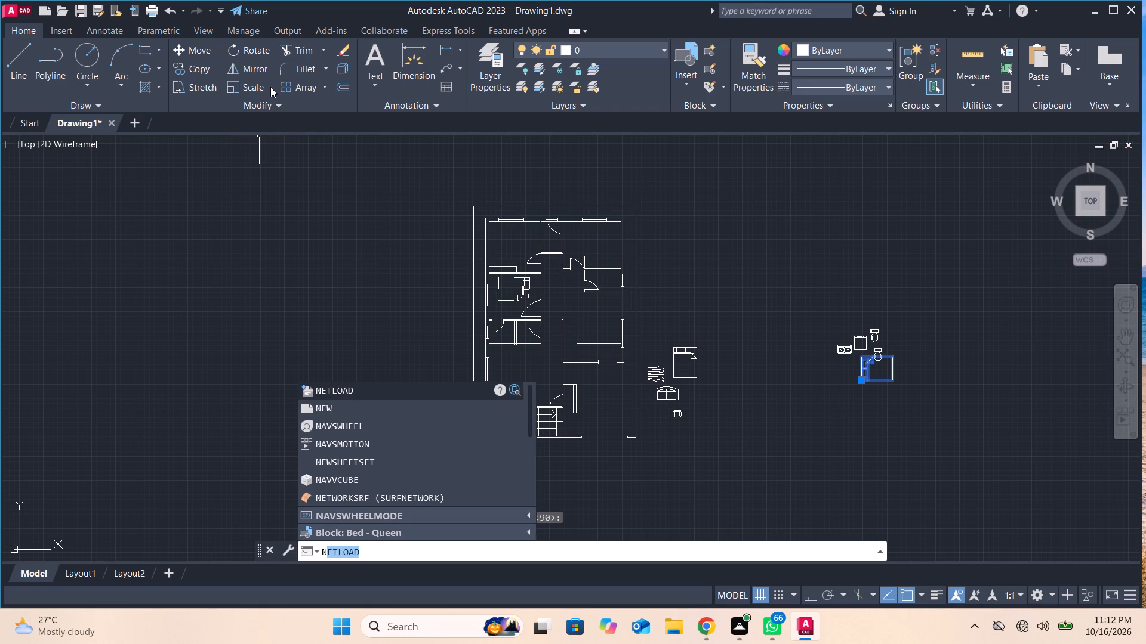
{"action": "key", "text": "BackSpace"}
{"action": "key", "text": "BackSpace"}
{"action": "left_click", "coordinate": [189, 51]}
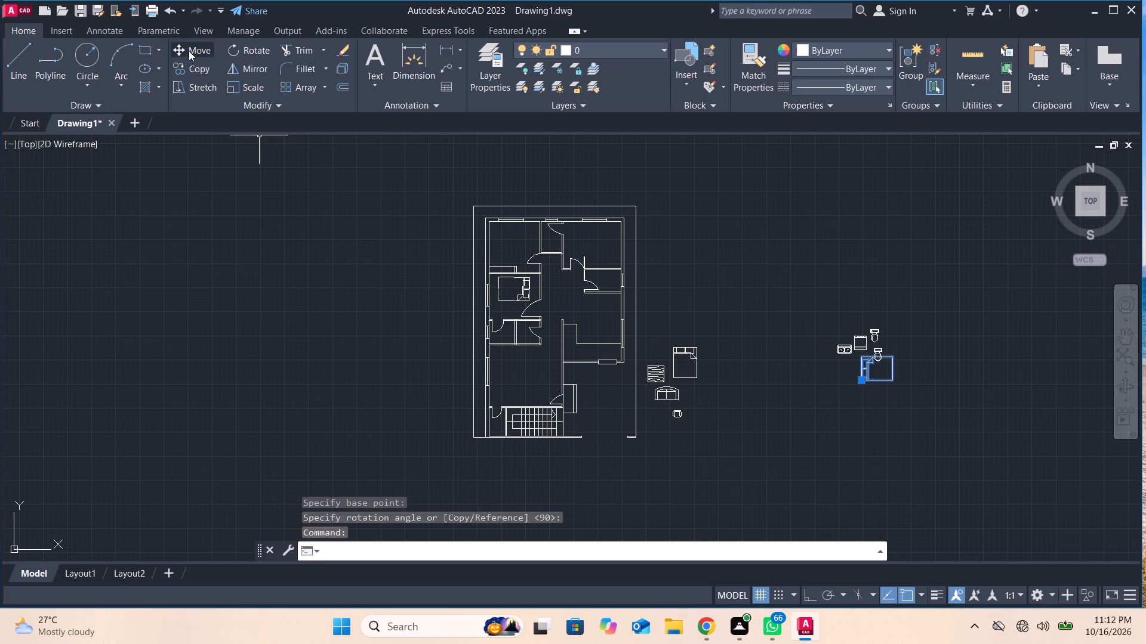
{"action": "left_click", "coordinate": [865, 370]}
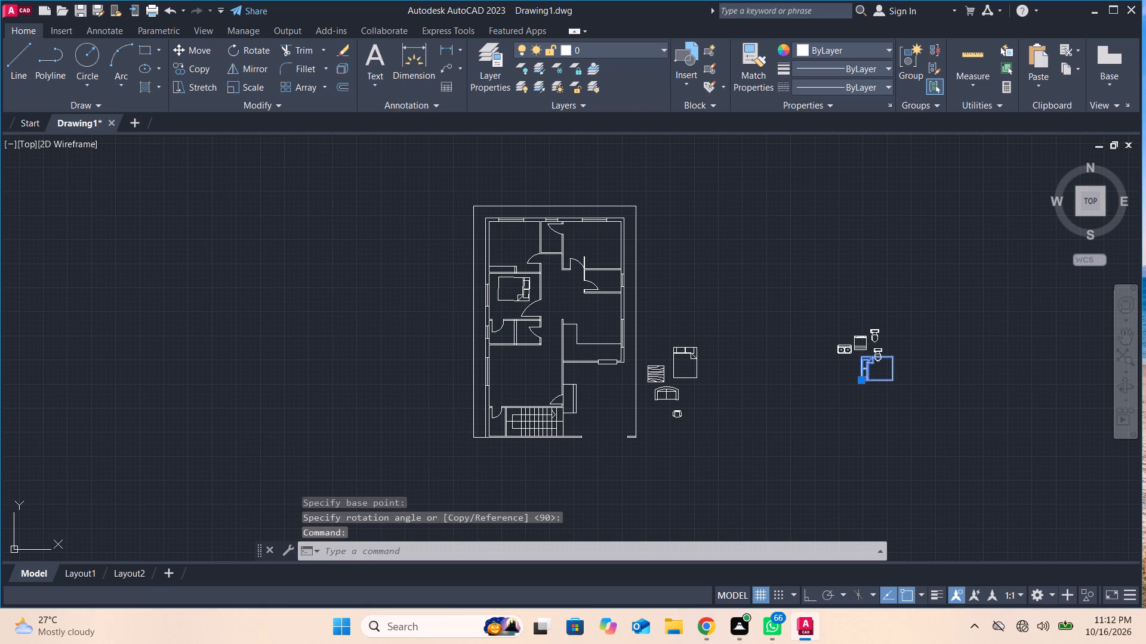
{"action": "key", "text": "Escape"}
Move the rotated far queen bed into the plan's upper-left bedroom, with its pillows near the left outer wall.
{"action": "key", "text": "m"}
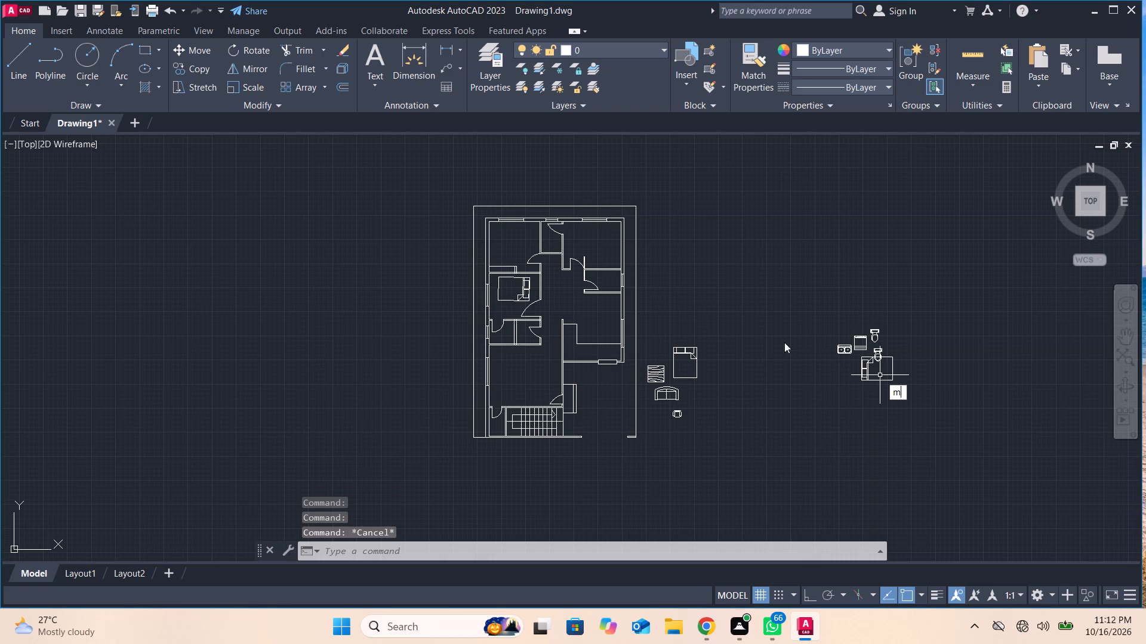
{"action": "left_click", "coordinate": [924, 411]}
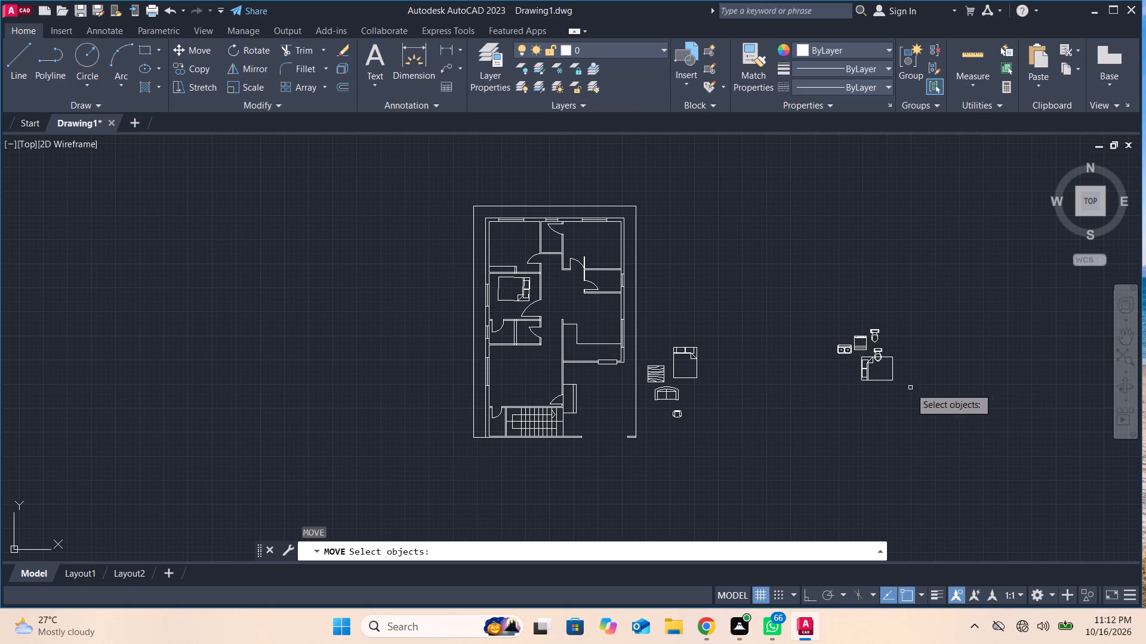
{"action": "left_click", "coordinate": [869, 374]}
{"action": "key", "text": "Return"}
{"action": "left_click_drag", "start_coordinate": [860, 367], "coordinate": [496, 241]}
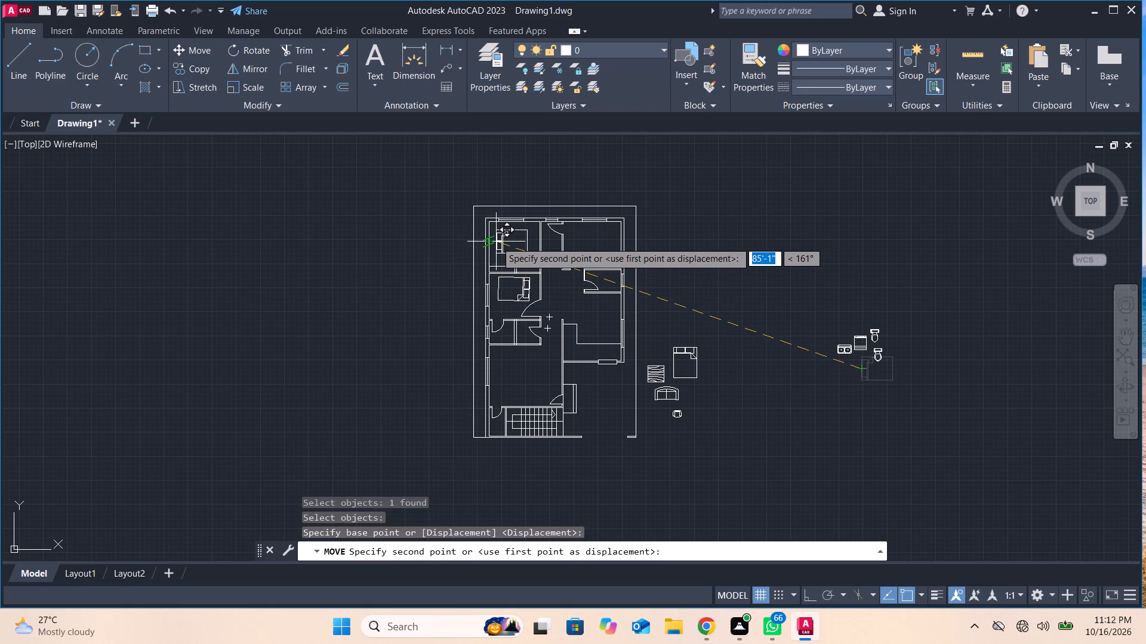
{"action": "left_click_drag", "start_coordinate": [496, 241], "coordinate": [497, 240]}
{"action": "left_click", "coordinate": [497, 240]}
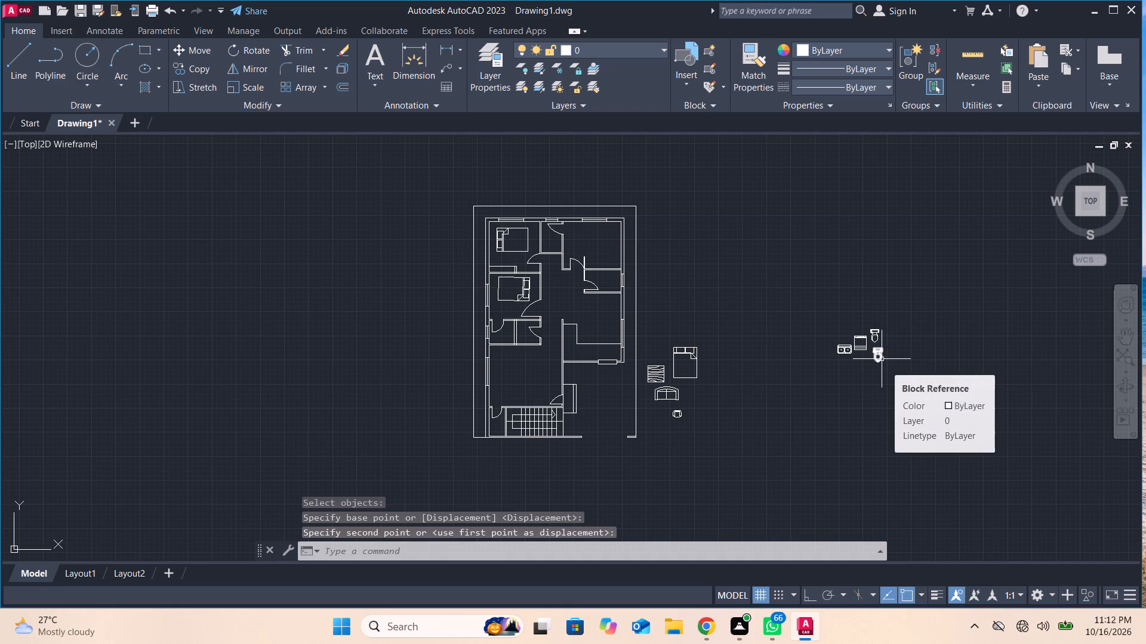
Rotate the remaining roundback sofa outside the plan 90° counterclockwise so its back faces the plan.
{"action": "left_click", "coordinate": [667, 395]}
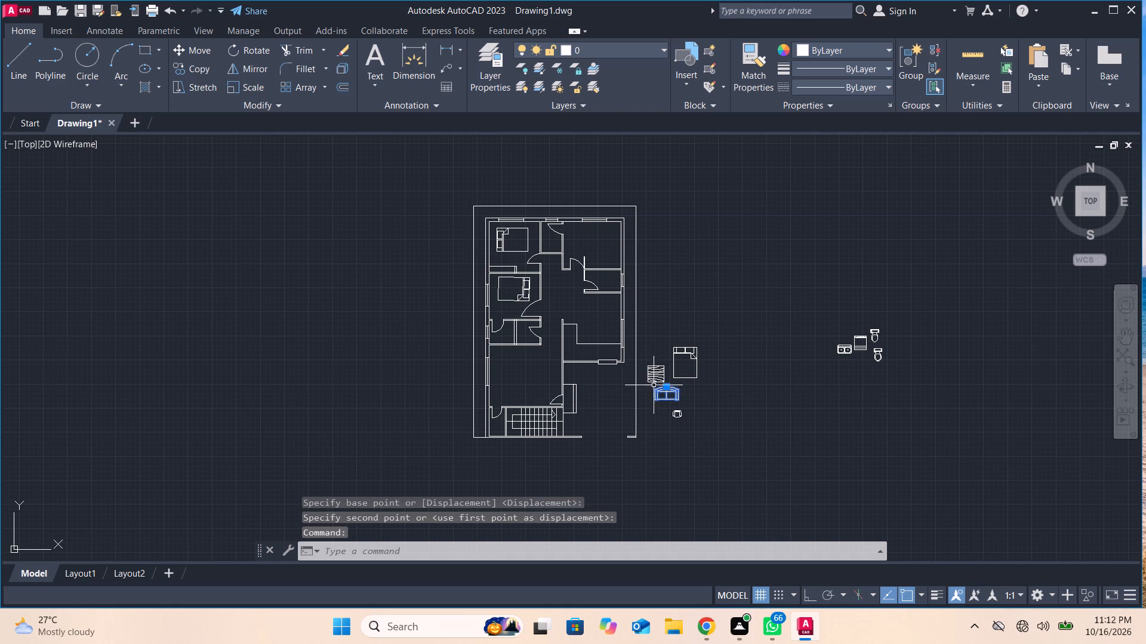
{"action": "key", "text": "Escape"}
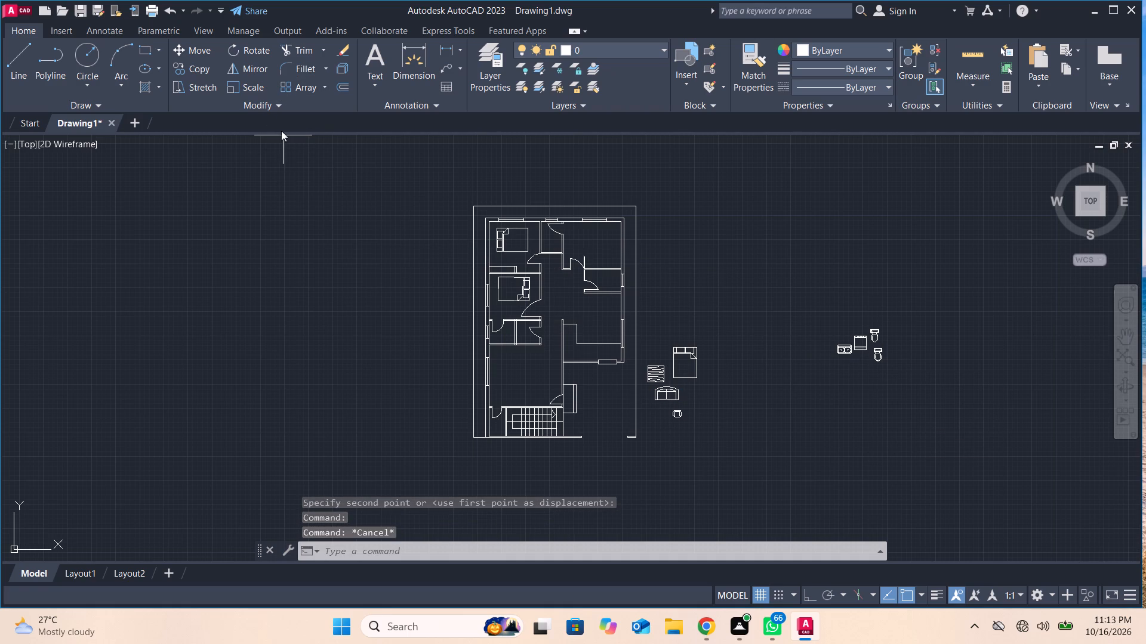
{"action": "left_click", "coordinate": [236, 54]}
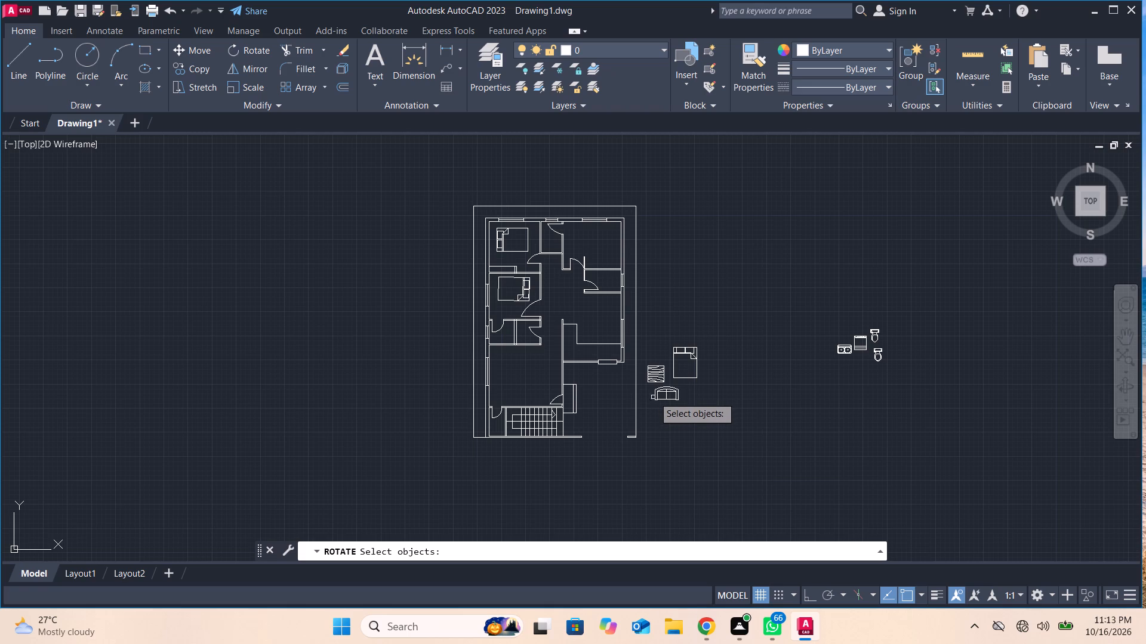
{"action": "left_click", "coordinate": [657, 395]}
{"action": "key", "text": "Return"}
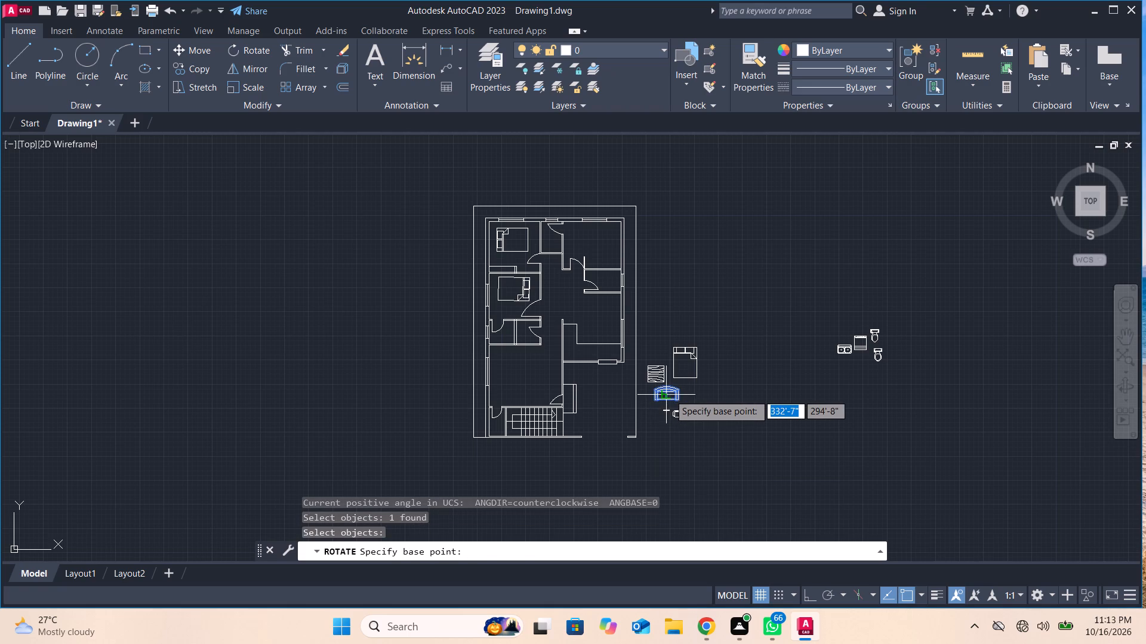
{"action": "left_click_drag", "start_coordinate": [667, 413], "coordinate": [679, 392]}
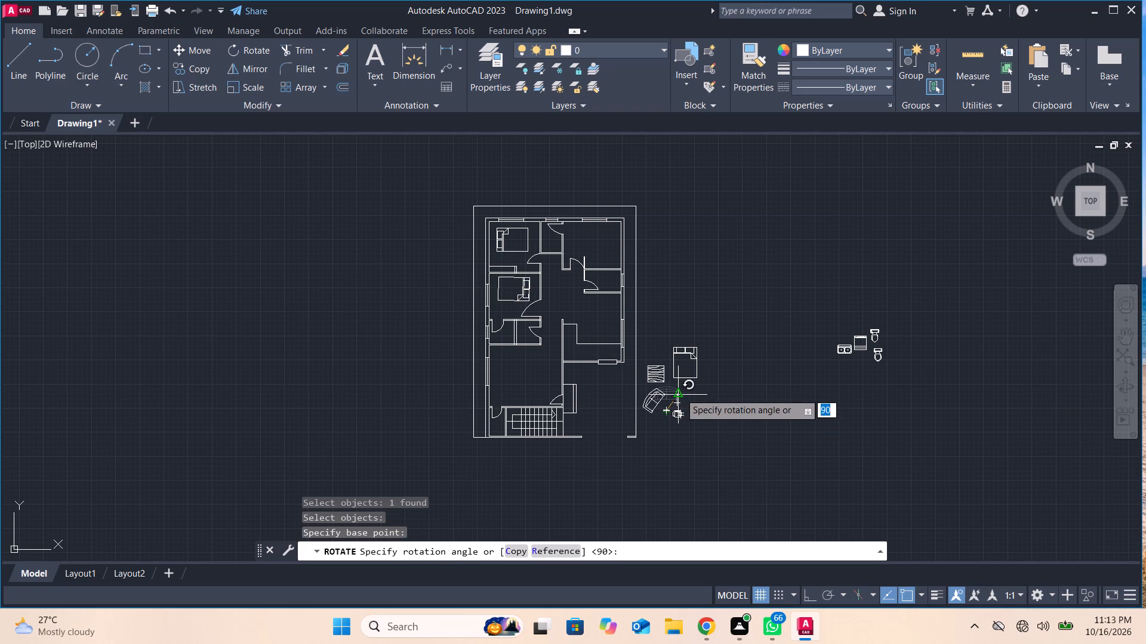
{"action": "left_click_drag", "start_coordinate": [679, 392], "coordinate": [665, 367]}
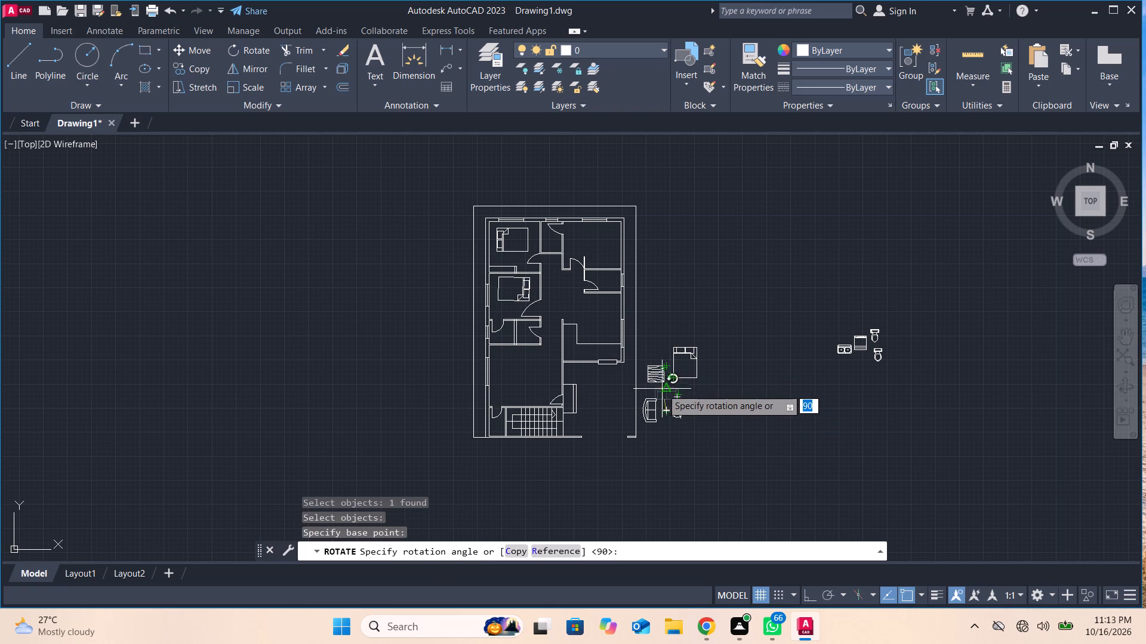
{"action": "left_click", "coordinate": [666, 389]}
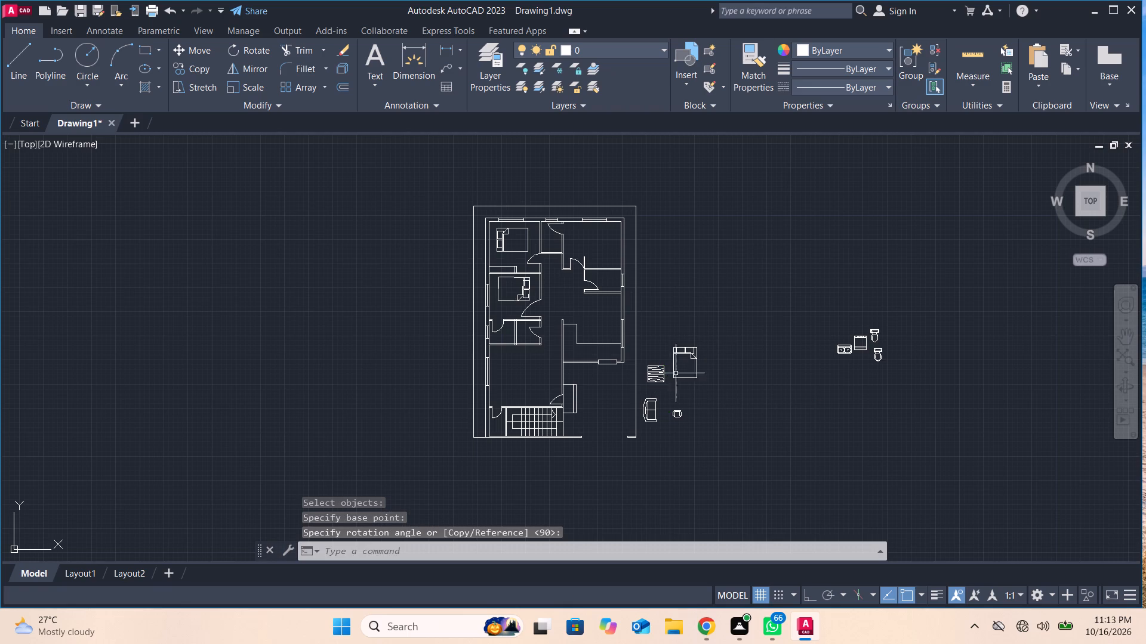
Move the rotated sofa into the large room above the staircase, with its back along the left outer wall.
{"action": "left_click", "coordinate": [655, 404]}
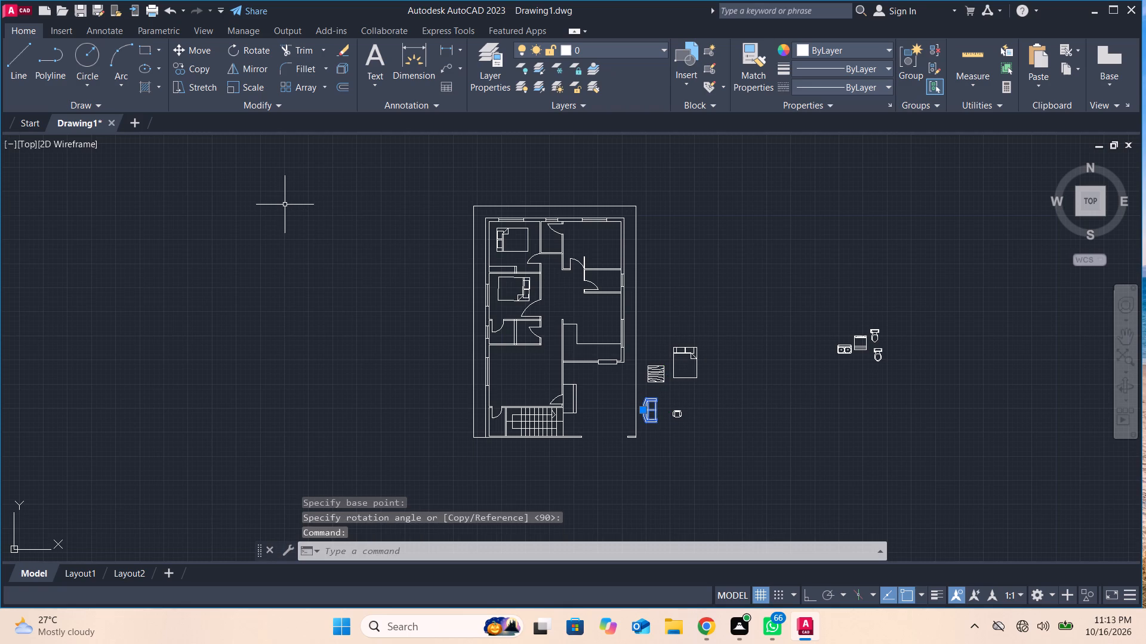
{"action": "key", "text": "m"}
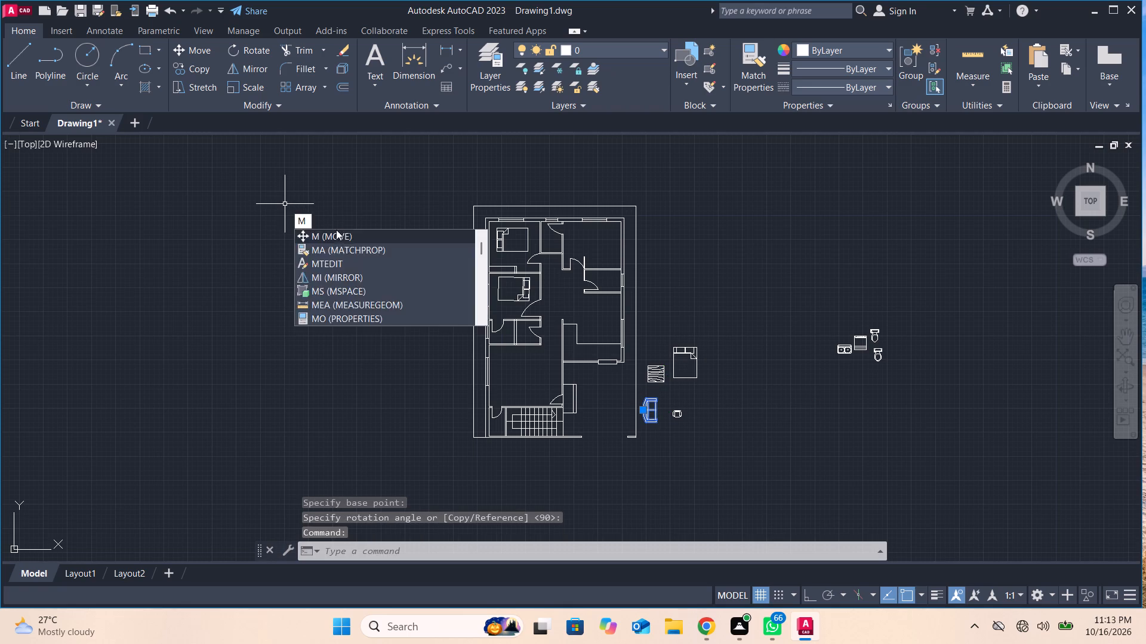
{"action": "left_click", "coordinate": [338, 237]}
{"action": "left_click_drag", "start_coordinate": [646, 410], "coordinate": [565, 385]}
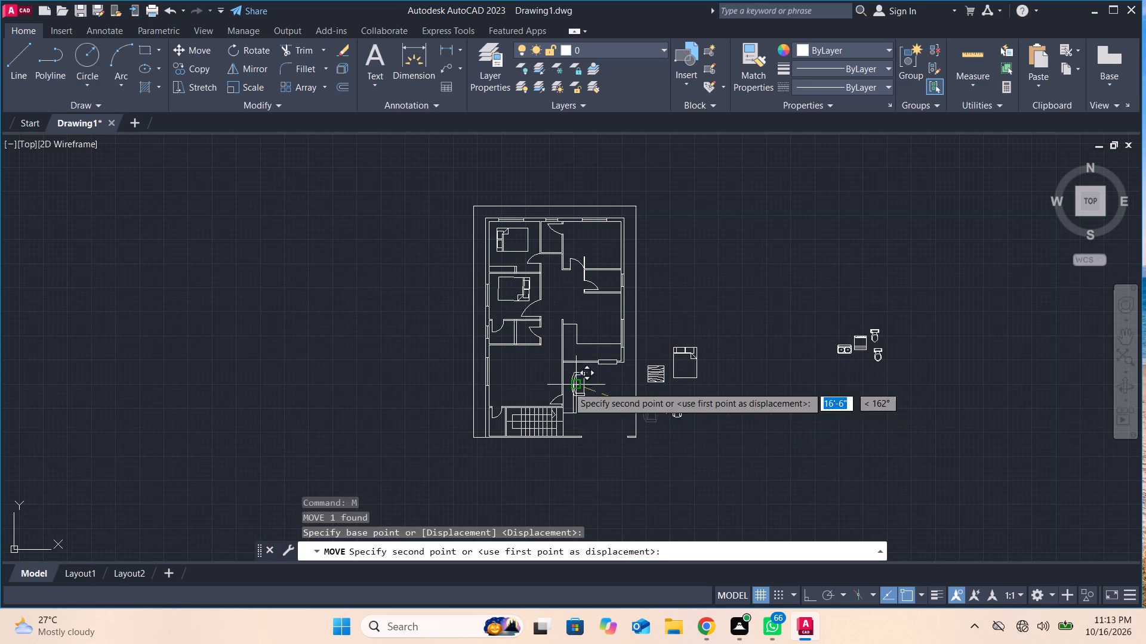
{"action": "left_click_drag", "start_coordinate": [565, 385], "coordinate": [498, 365]}
{"action": "left_click", "coordinate": [498, 365]}
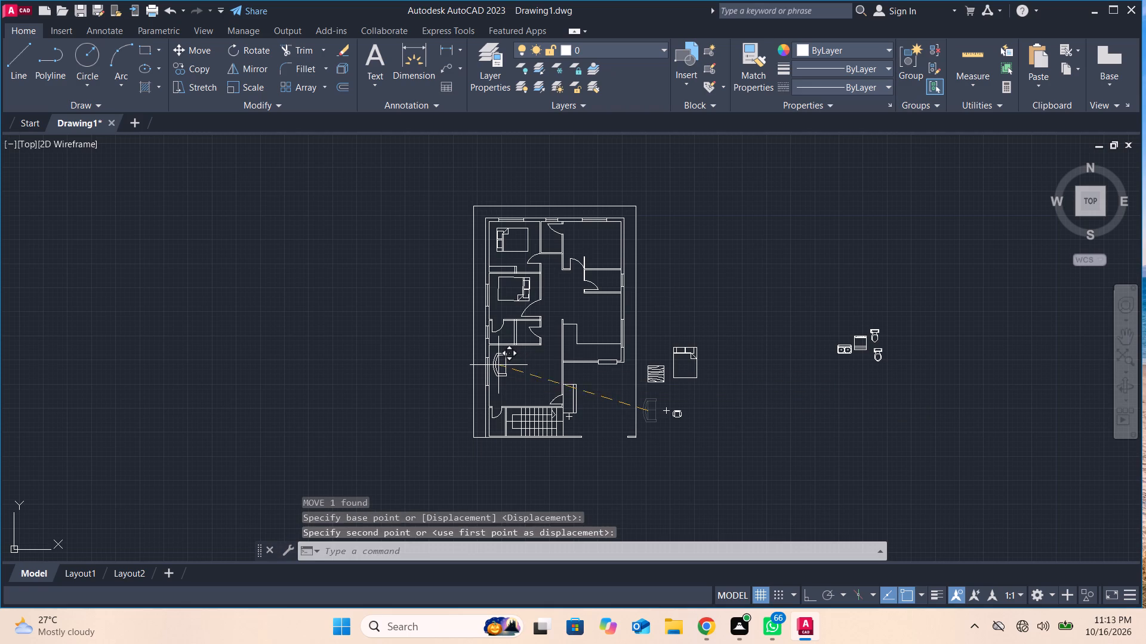
Move the small chair block from outside the plan into the large room above the staircase, in front of the sofa.
{"action": "scroll", "coordinate": [677, 415], "scroll_direction": "up", "scroll_amount": 1}
{"action": "left_click", "coordinate": [677, 410]}
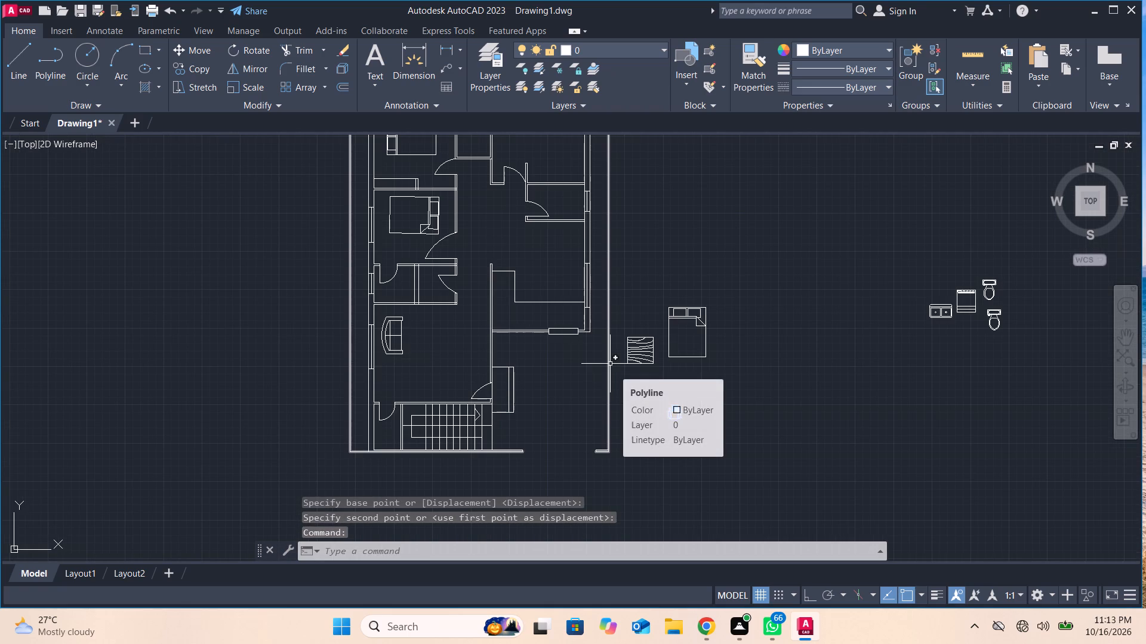
{"action": "key", "text": "m"}
{"action": "left_click", "coordinate": [683, 390]}
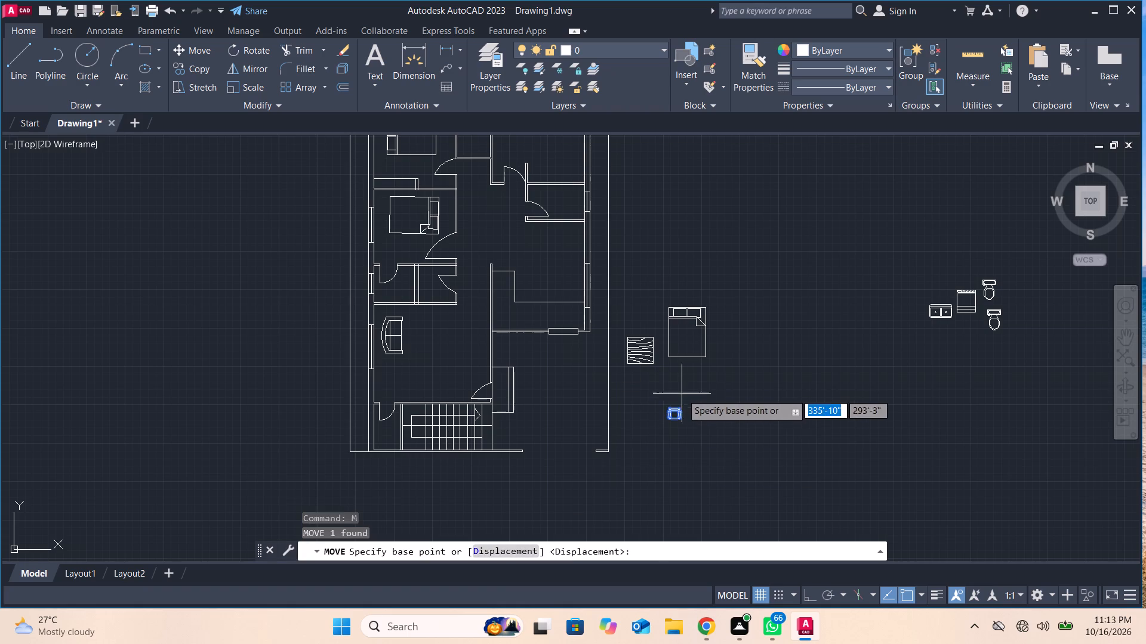
{"action": "left_click_drag", "start_coordinate": [672, 412], "coordinate": [429, 332]}
{"action": "left_click", "coordinate": [429, 332]}
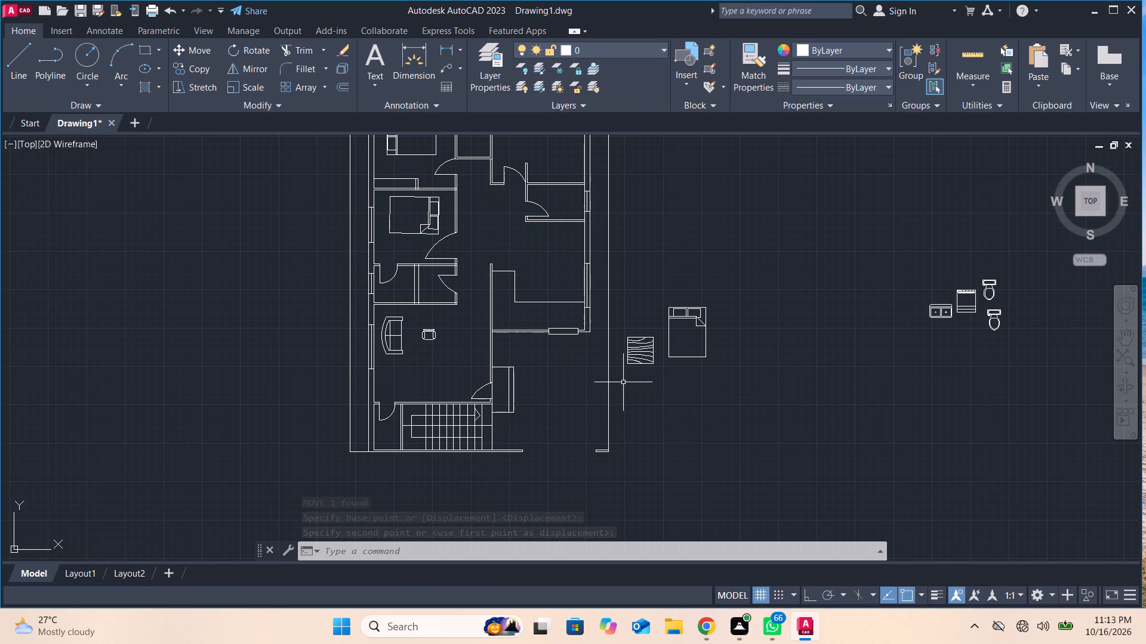
Move the wood-grain table block from outside the plan into the room just above the L-shaped counter.
{"action": "left_click", "coordinate": [630, 343]}
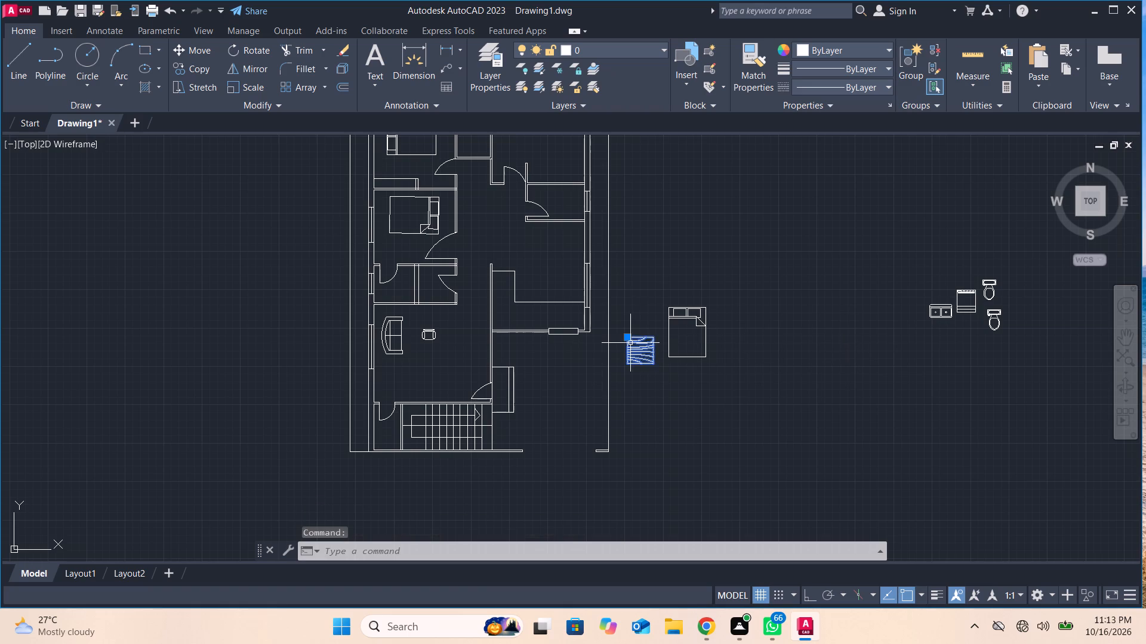
{"action": "key", "text": "m"}
{"action": "left_click", "coordinate": [701, 376]}
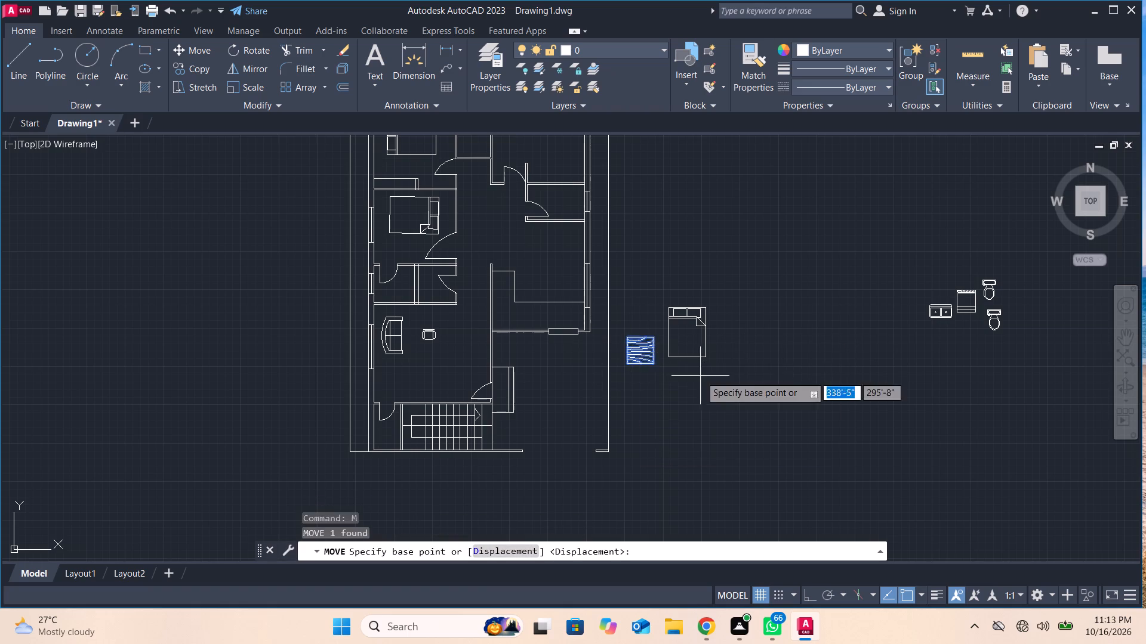
{"action": "left_click_drag", "start_coordinate": [637, 346], "coordinate": [544, 251]}
{"action": "left_click", "coordinate": [544, 251]}
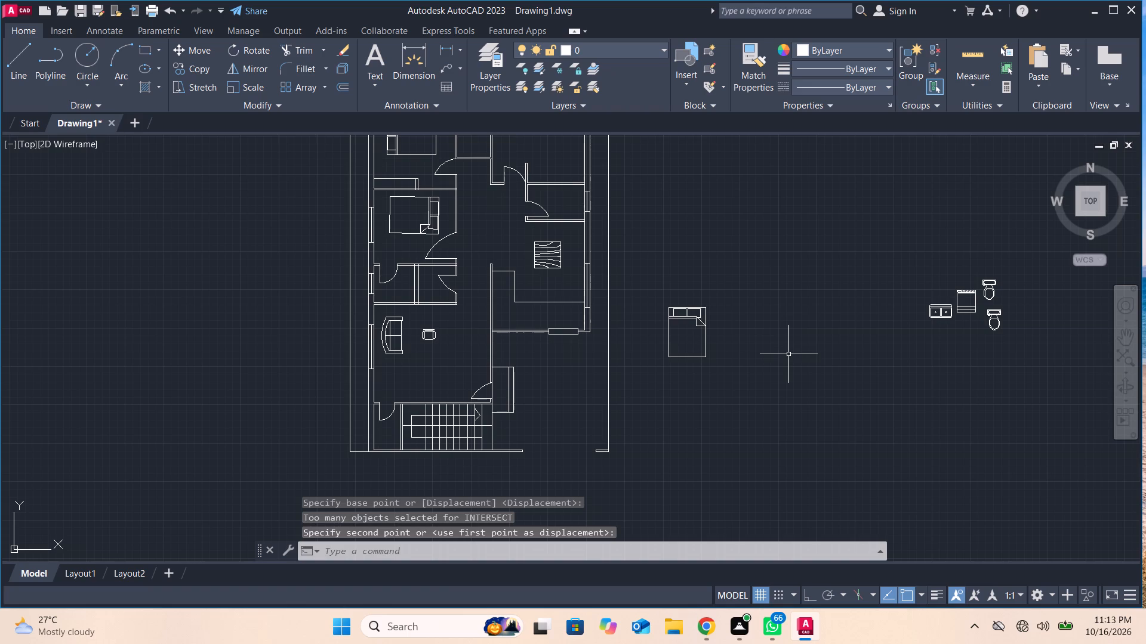
Rotate the remaining queen bed block outside the plan about 271° so its pillows face away from the plan.
{"action": "left_click_drag", "start_coordinate": [682, 306], "coordinate": [682, 312]}
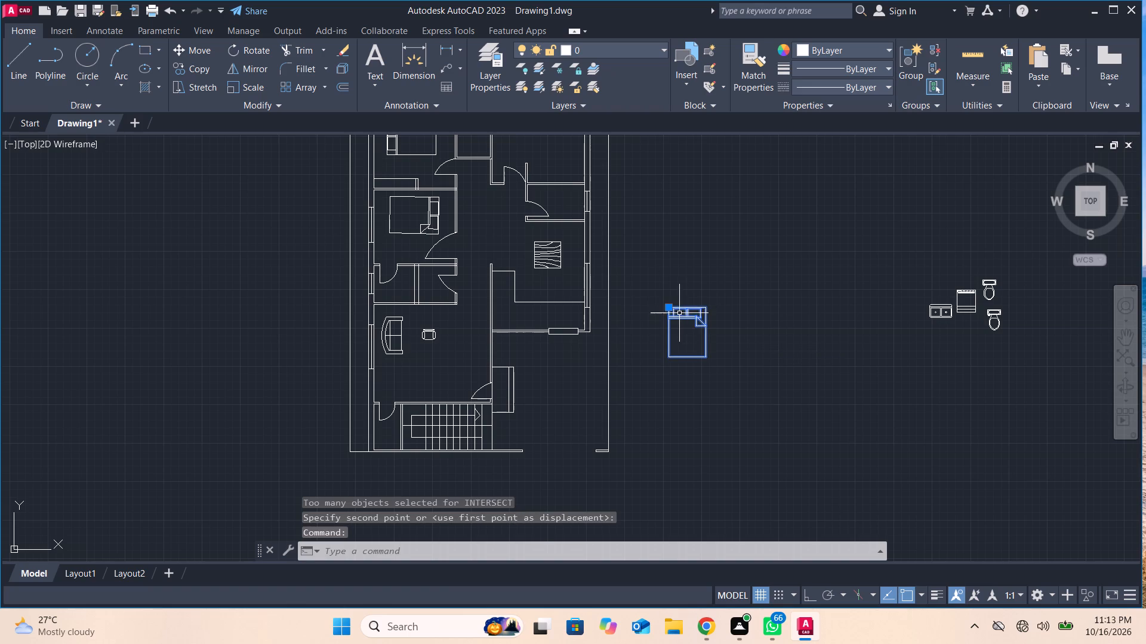
{"action": "key", "text": "Escape"}
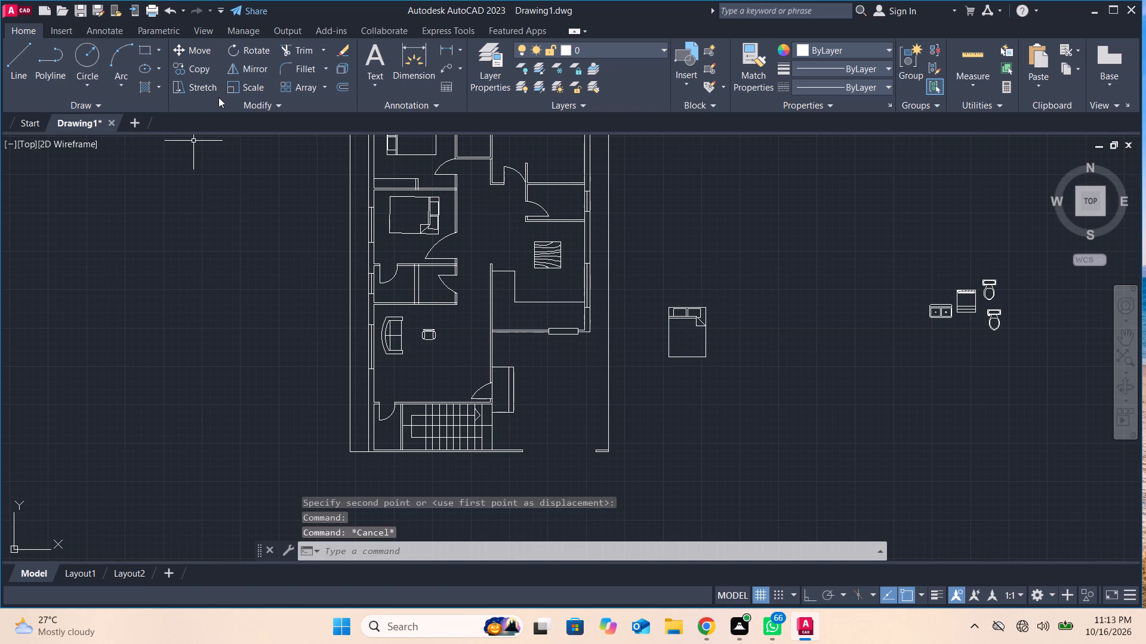
{"action": "key", "text": "r"}
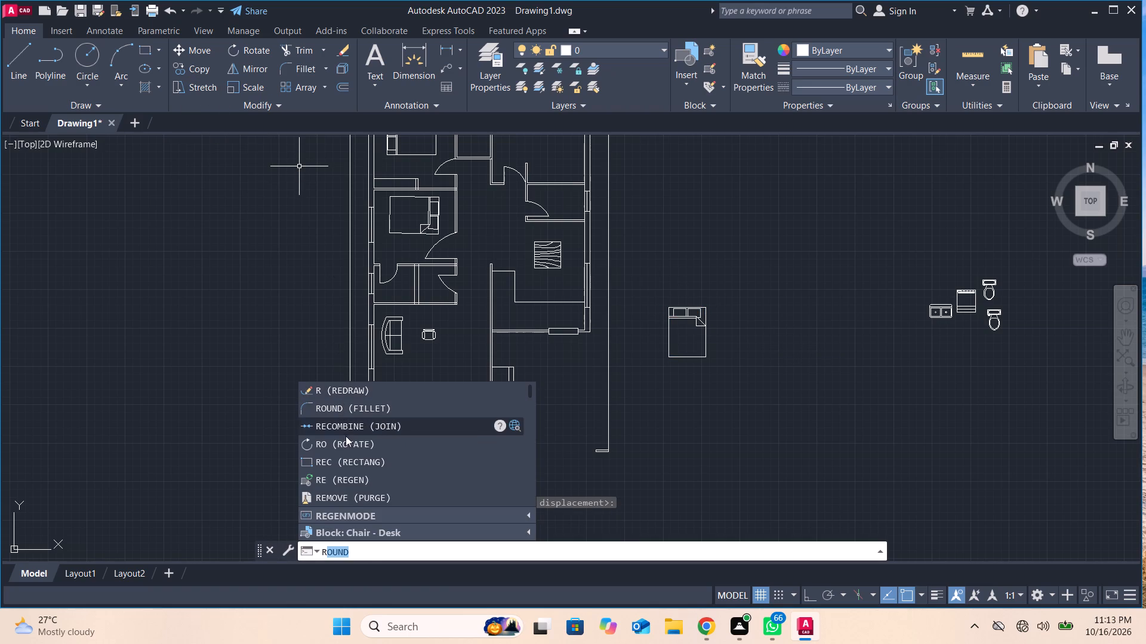
{"action": "left_click", "coordinate": [359, 448]}
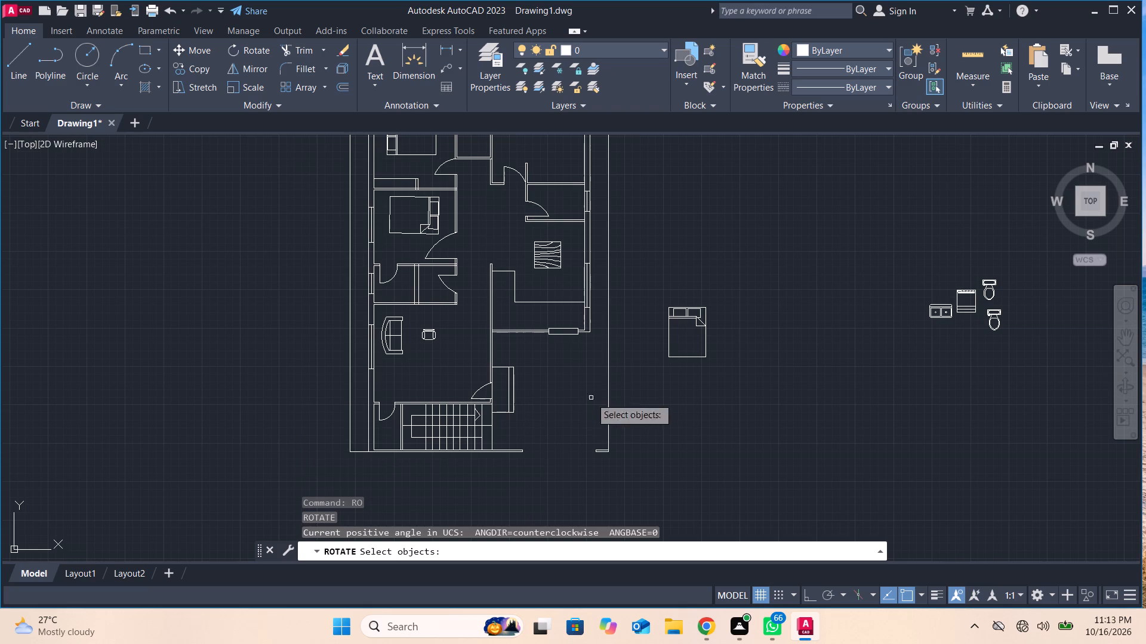
{"action": "left_click", "coordinate": [680, 315]}
{"action": "key", "text": "Return"}
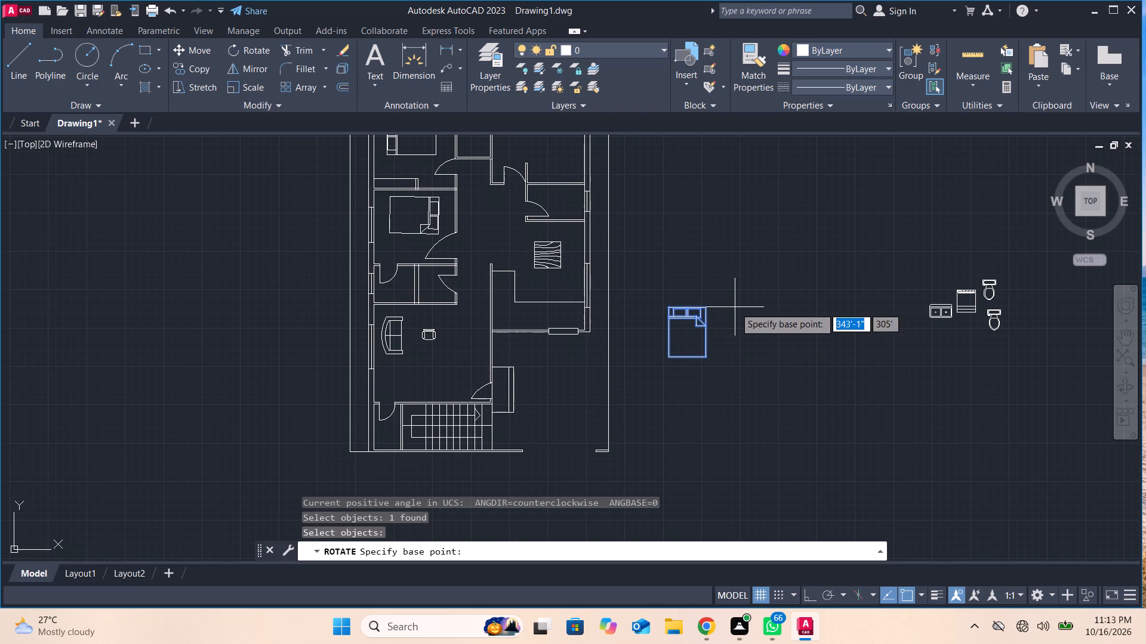
{"action": "left_click_drag", "start_coordinate": [691, 318], "coordinate": [757, 359]}
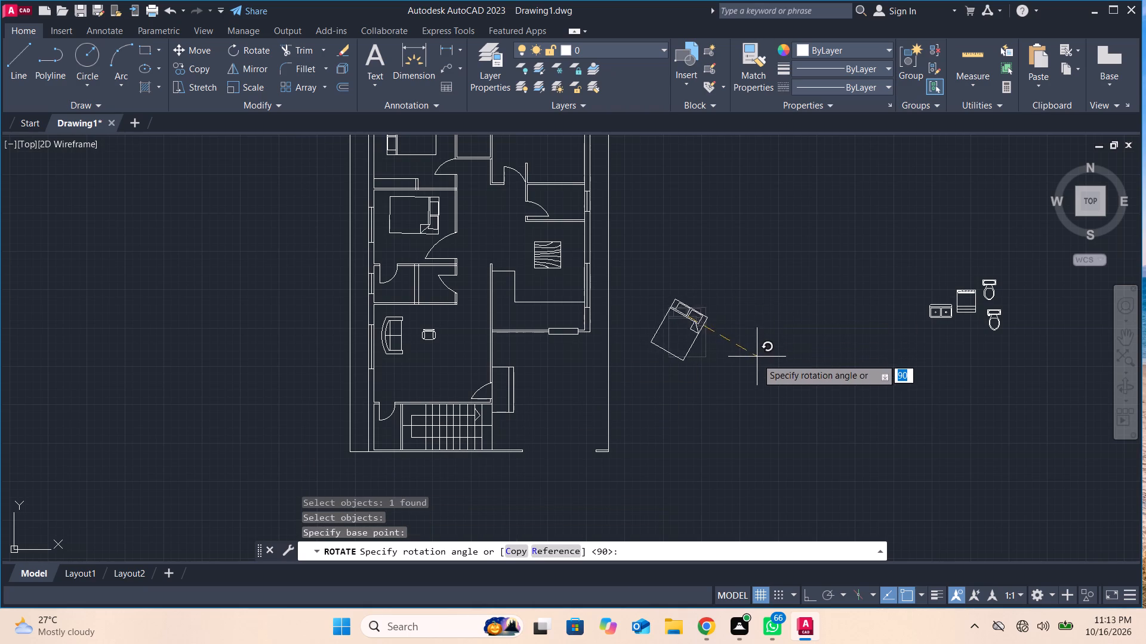
{"action": "left_click_drag", "start_coordinate": [757, 359], "coordinate": [685, 395]}
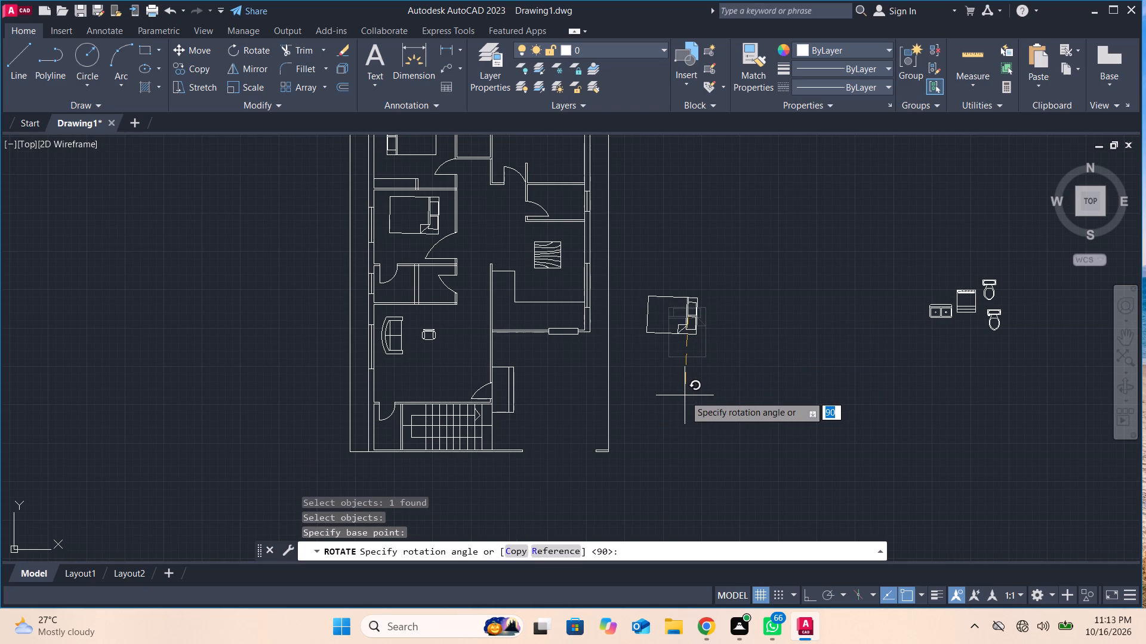
{"action": "left_click_drag", "start_coordinate": [685, 395], "coordinate": [689, 394]}
{"action": "left_click", "coordinate": [689, 394]}
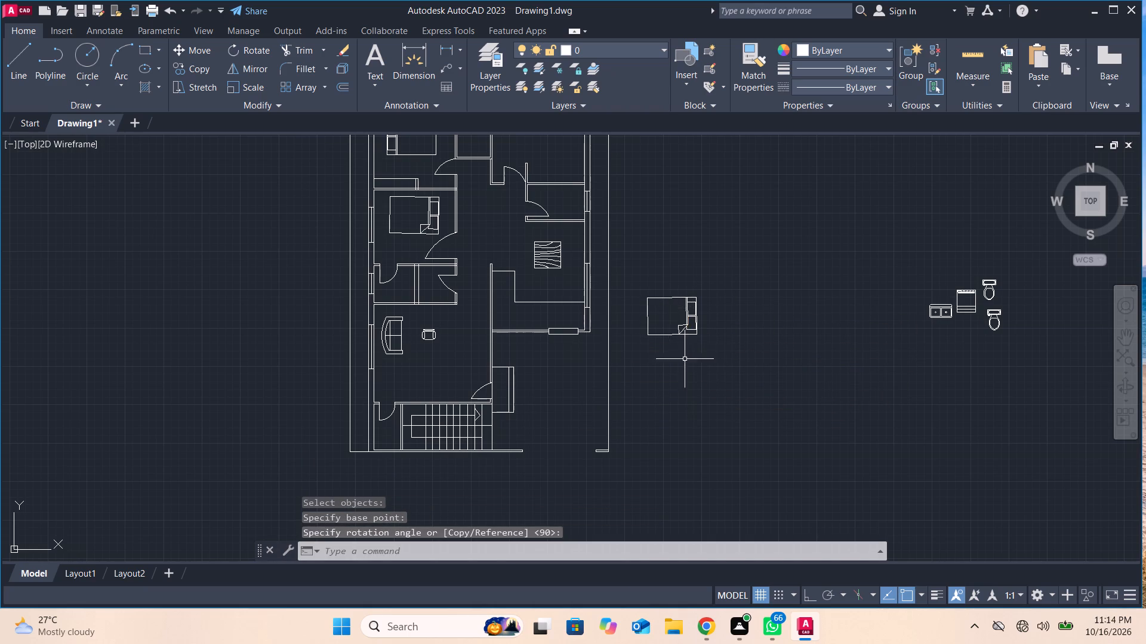
Move the rotated queen bed into the plan's upper-right bedroom, with its pillows near the right outer wall.
{"action": "left_click", "coordinate": [692, 321]}
{"action": "left_click", "coordinate": [683, 318]}
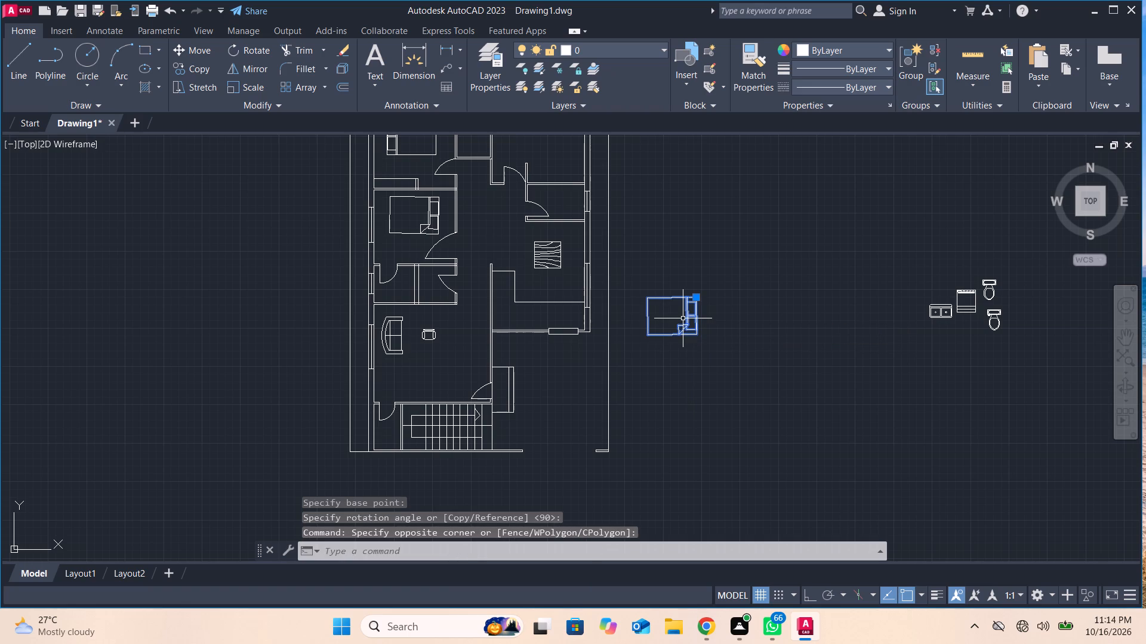
{"action": "key", "text": "m"}
{"action": "left_click", "coordinate": [764, 349]}
{"action": "middle_click_drag", "start_coordinate": [644, 267], "coordinate": [651, 363]}
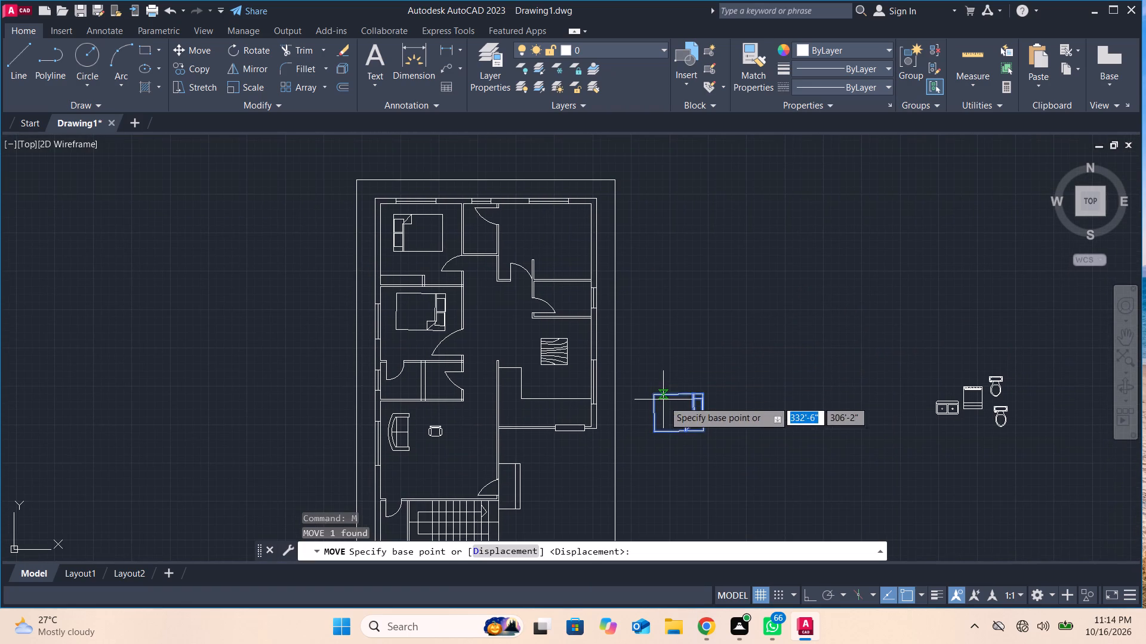
{"action": "left_click_drag", "start_coordinate": [694, 414], "coordinate": [565, 233]}
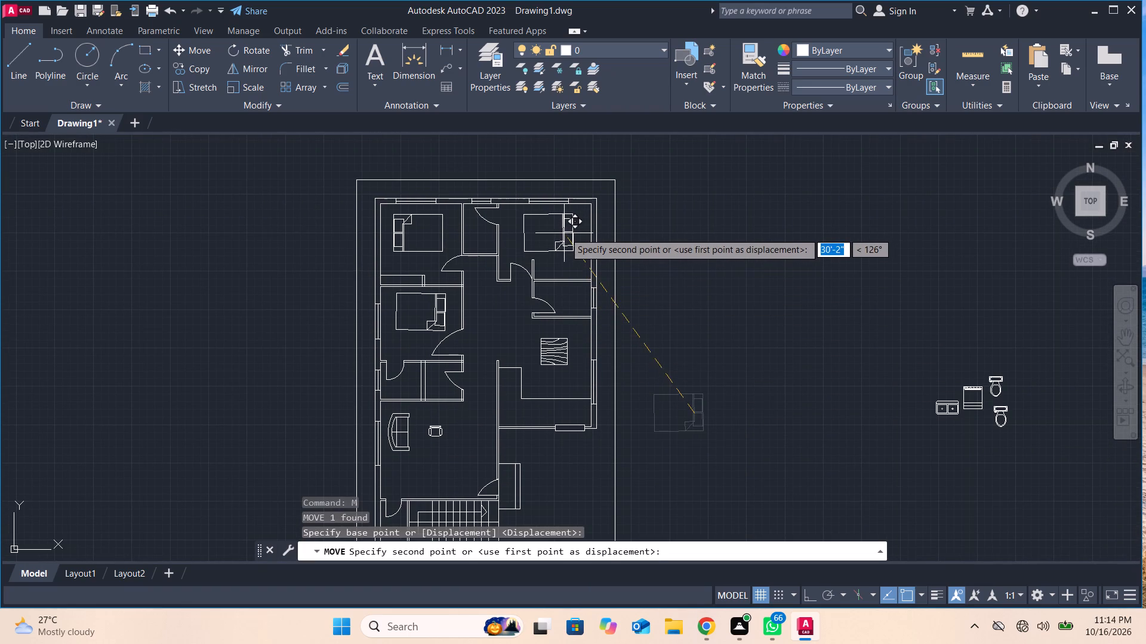
{"action": "left_click_drag", "start_coordinate": [565, 233], "coordinate": [572, 229]}
{"action": "left_click", "coordinate": [572, 229]}
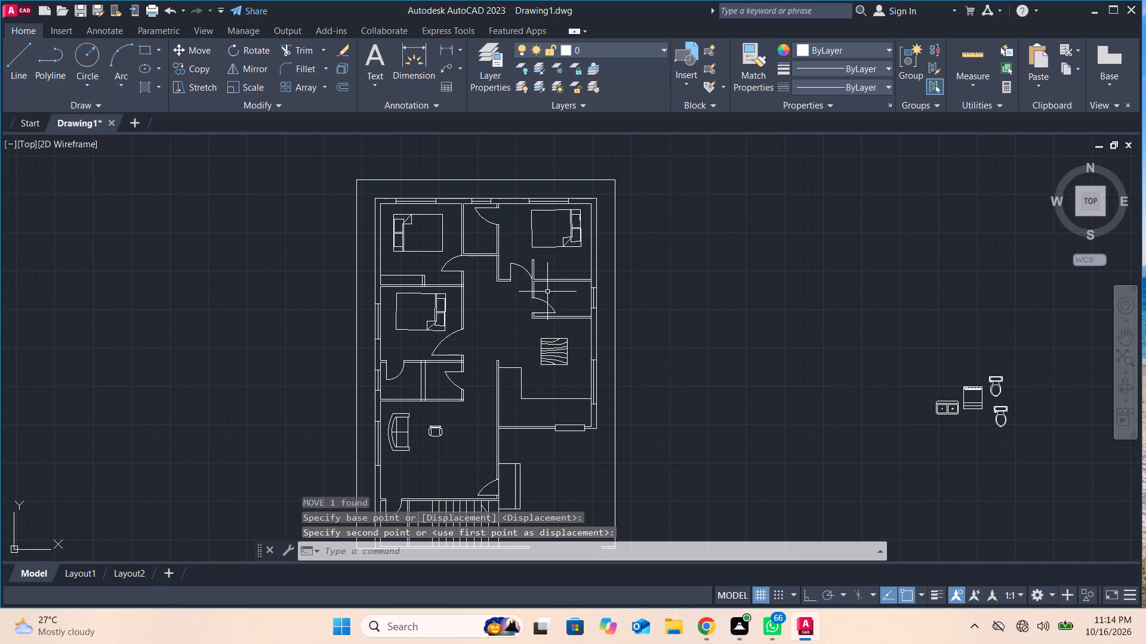
Move the upper toilet block outside the plan into the small bathroom below the upper-right bedroom.
{"action": "left_click", "coordinate": [996, 388]}
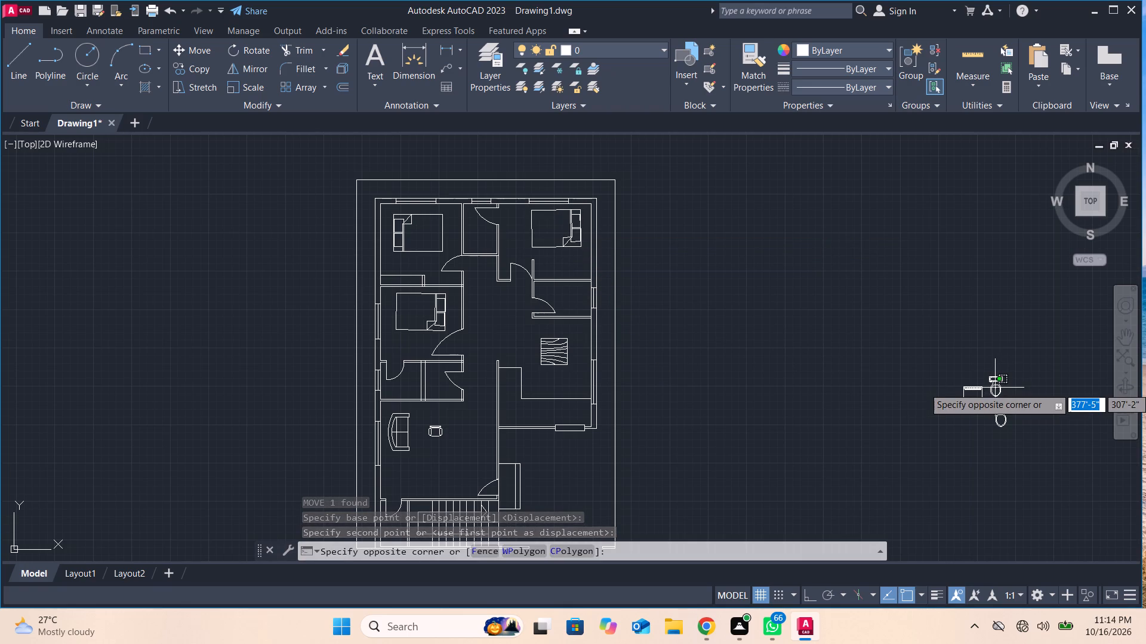
{"action": "left_click", "coordinate": [997, 385]}
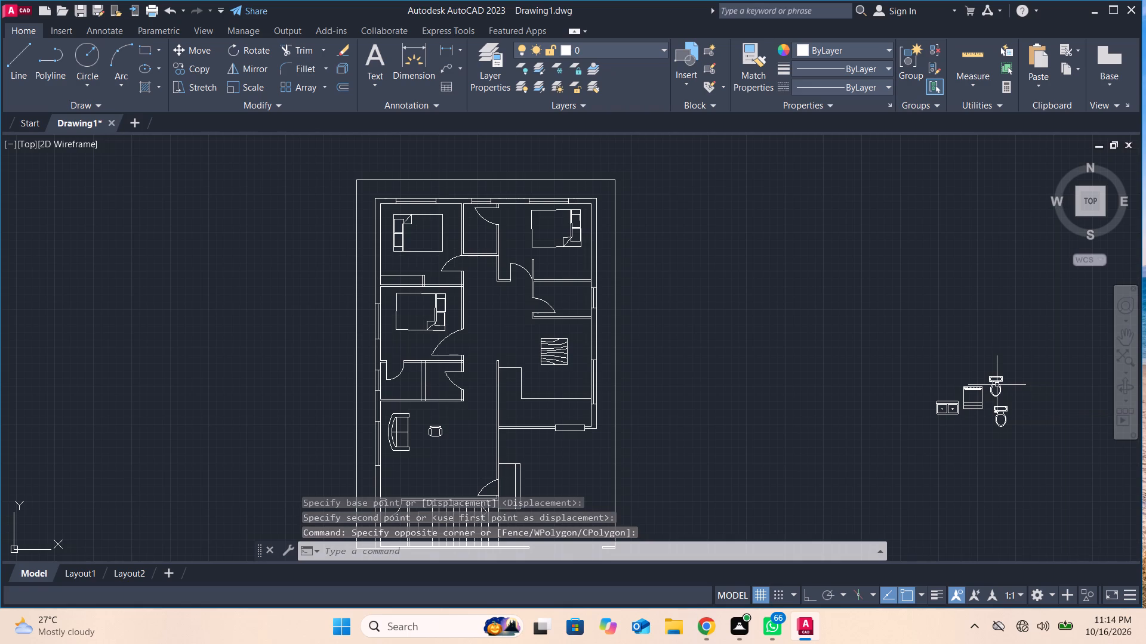
{"action": "left_click", "coordinate": [997, 376]}
{"action": "key", "text": "m"}
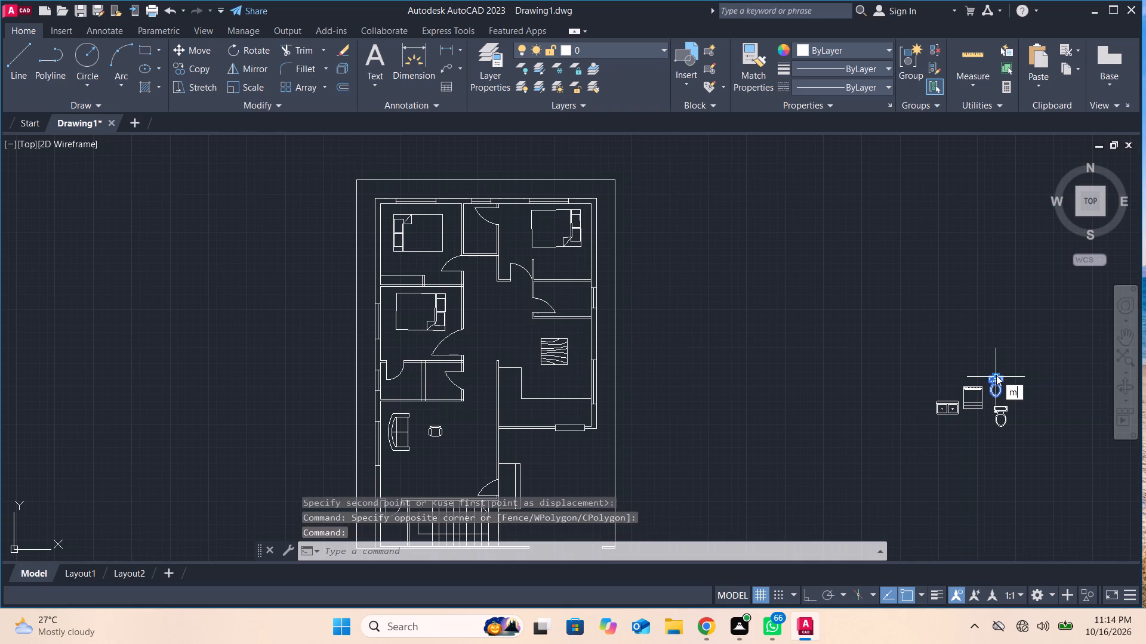
{"action": "left_click", "coordinate": [1021, 412]}
{"action": "left_click_drag", "start_coordinate": [994, 386], "coordinate": [990, 386]}
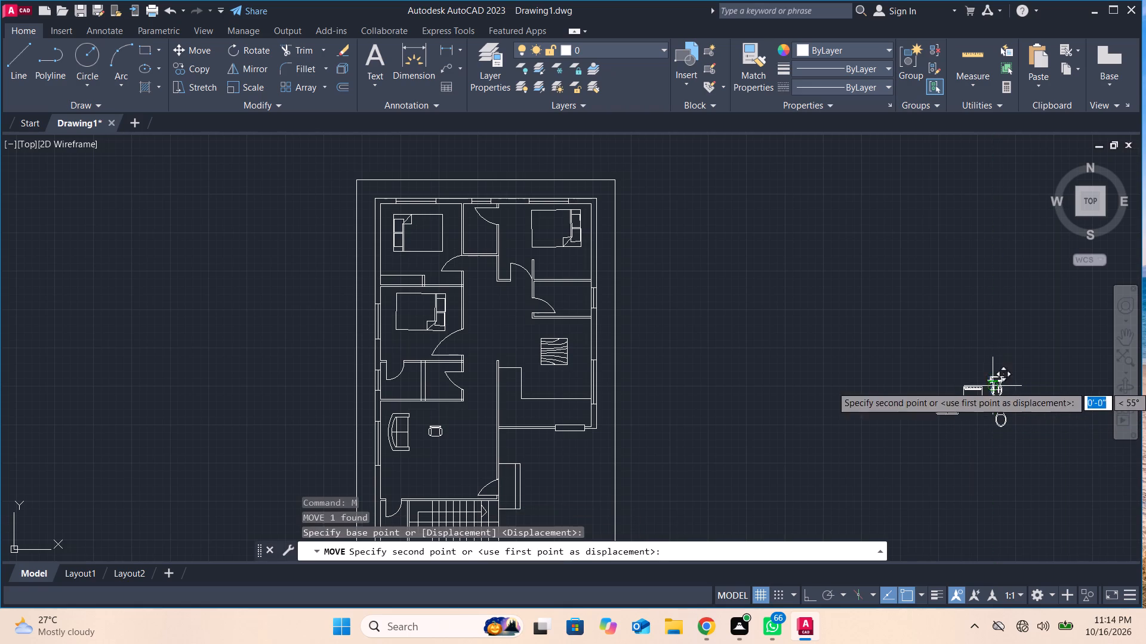
{"action": "left_click_drag", "start_coordinate": [990, 386], "coordinate": [563, 306]}
{"action": "scroll", "coordinate": [563, 306], "scroll_direction": "up", "scroll_amount": 3}
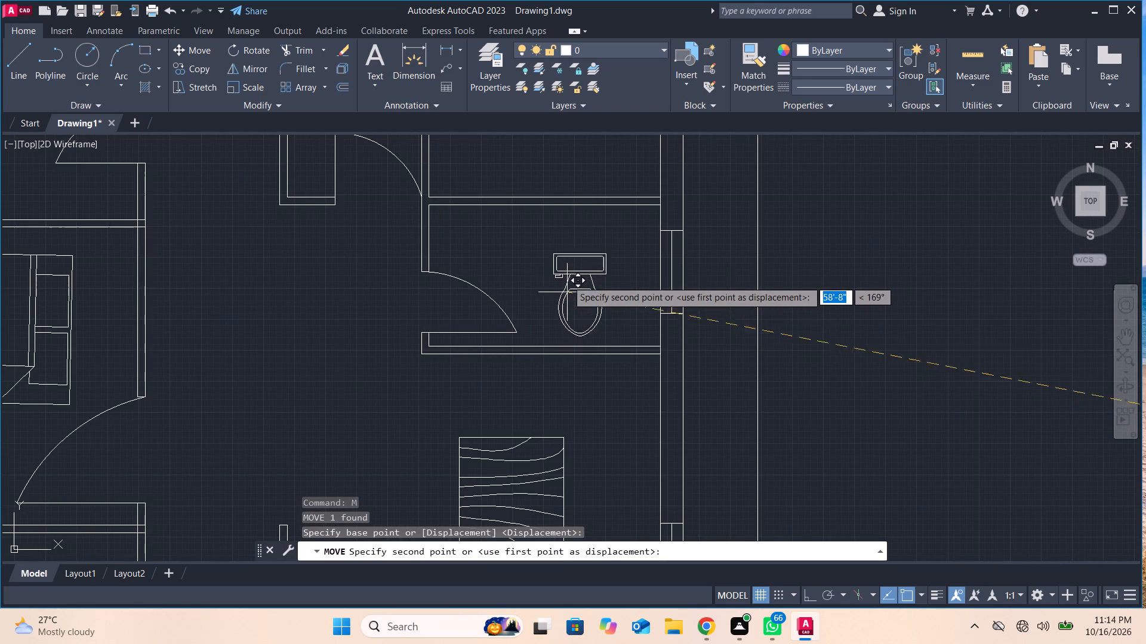
{"action": "left_click", "coordinate": [580, 262]}
Rotate the bathroom toilet about 259° so its tank faces the right outer wall.
{"action": "left_click", "coordinate": [596, 240]}
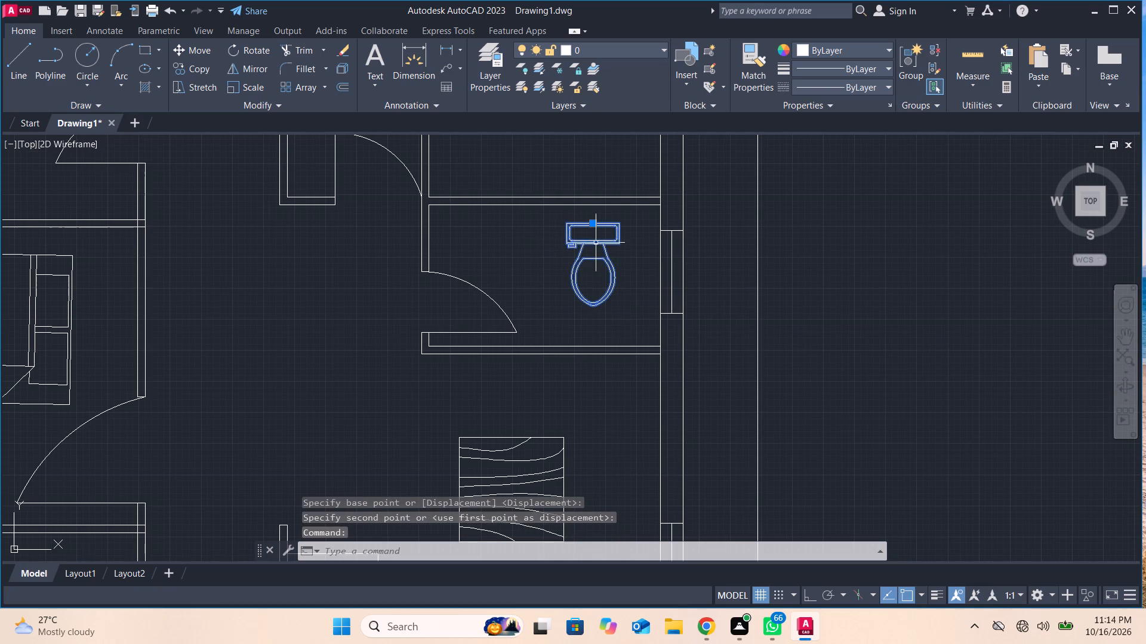
{"action": "key", "text": "m"}
{"action": "key", "text": "BackSpace"}
{"action": "type", "text": "ro"}
{"action": "left_click", "coordinate": [656, 278]}
{"action": "left_click_drag", "start_coordinate": [590, 235], "coordinate": [613, 265]}
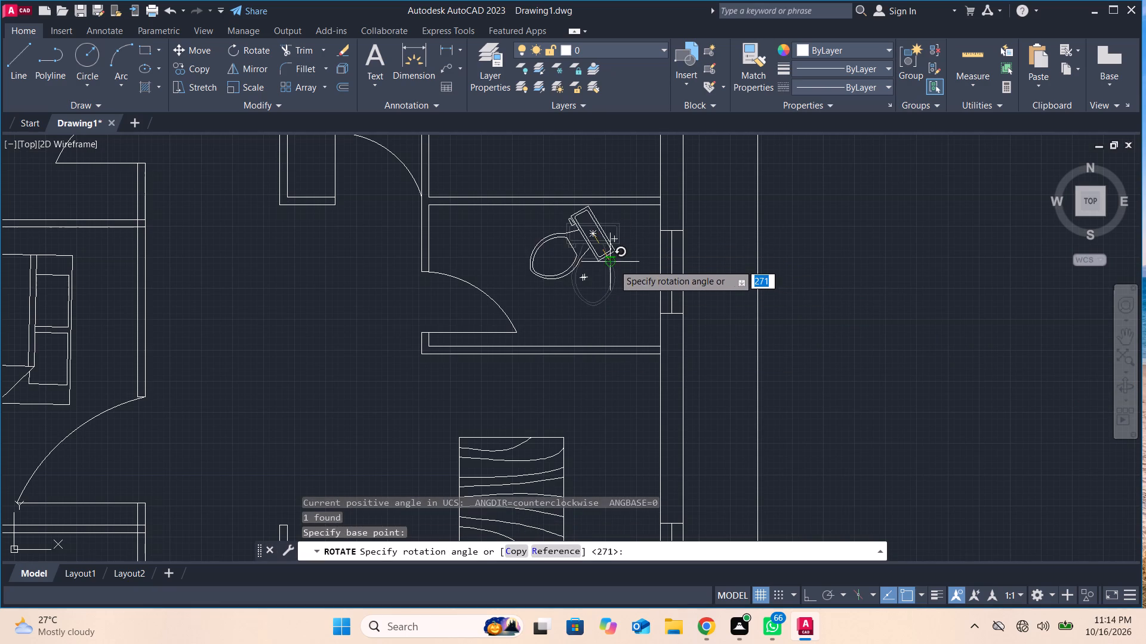
{"action": "left_click_drag", "start_coordinate": [613, 265], "coordinate": [592, 273]}
{"action": "left_click", "coordinate": [592, 273]}
Rotate the toilet again about a point on its bowl, roughly a quarter turn clockwise.
{"action": "left_click", "coordinate": [587, 239]}
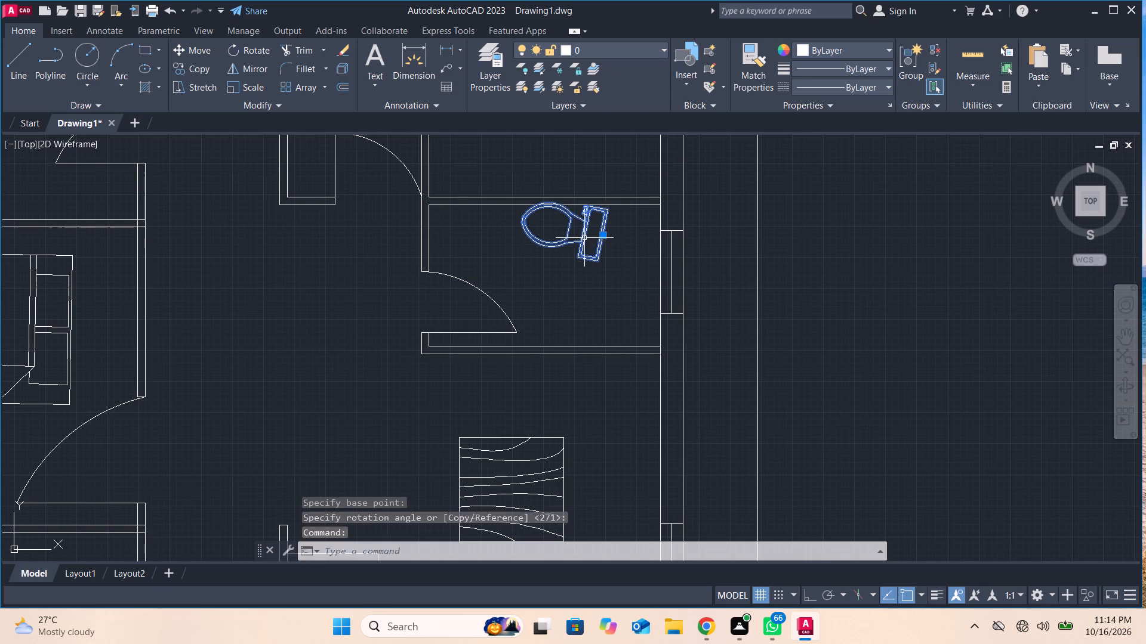
{"action": "type", "text": "ro"}
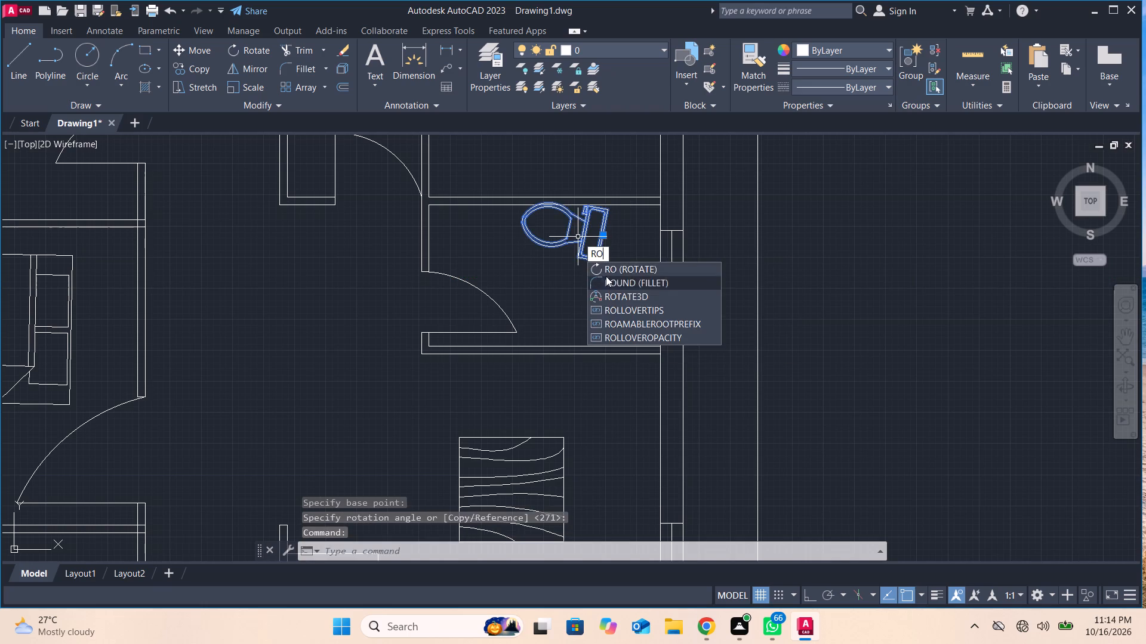
{"action": "left_click", "coordinate": [617, 269]}
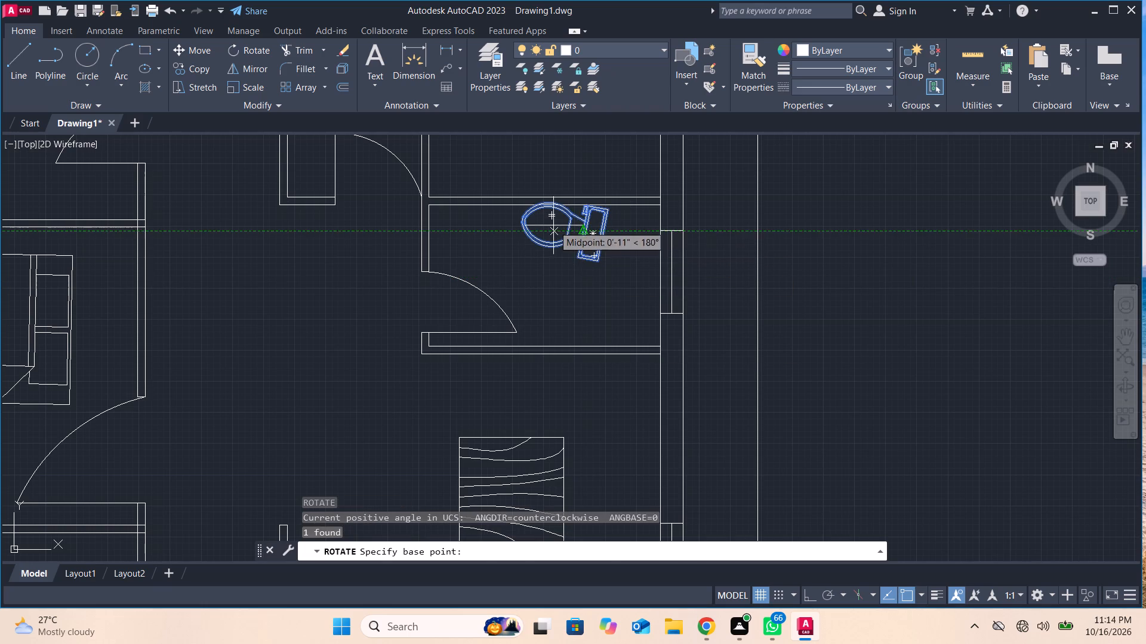
{"action": "left_click_drag", "start_coordinate": [554, 221], "coordinate": [556, 218]}
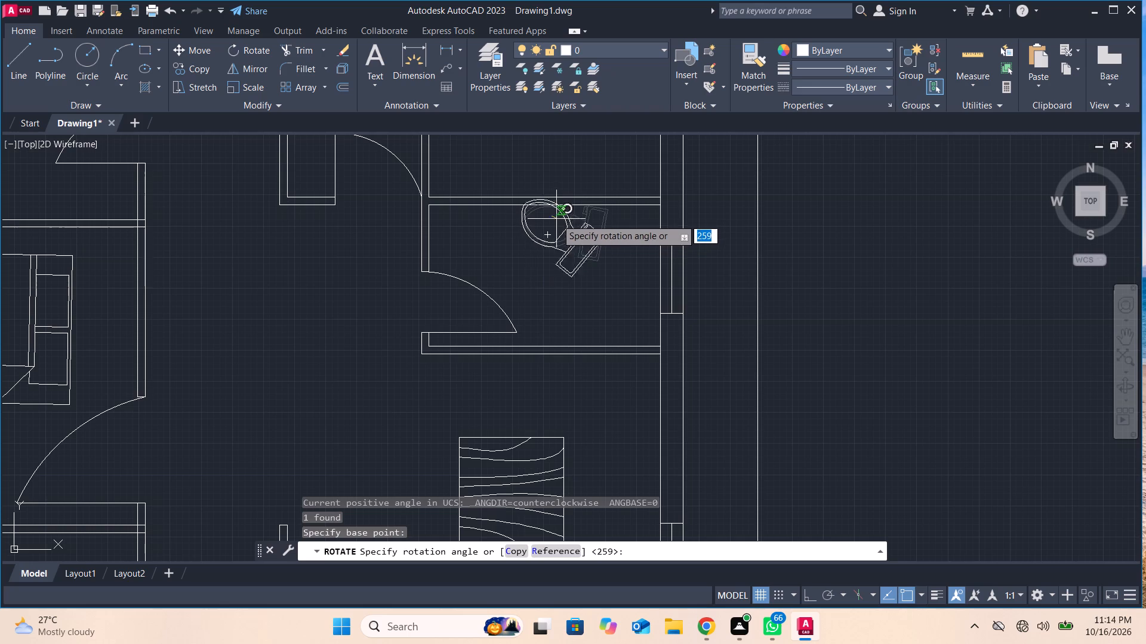
{"action": "left_click_drag", "start_coordinate": [556, 218], "coordinate": [559, 215]}
{"action": "left_click", "coordinate": [549, 235]}
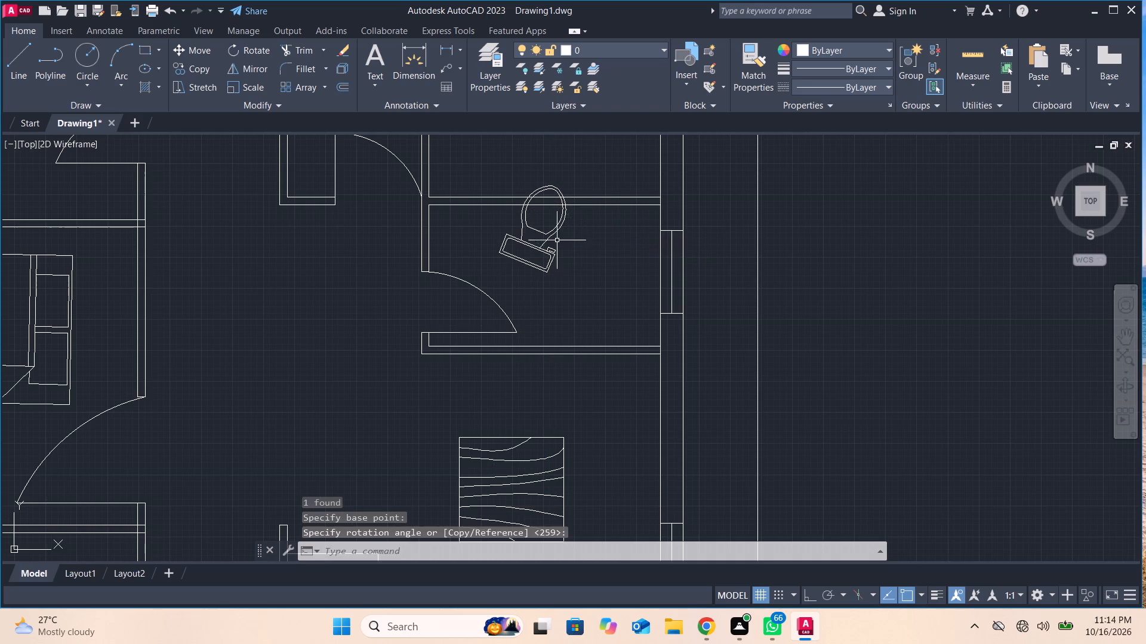
Rotate the toilet in the small right-hand bathroom about 113° around its tank so the tank squarely faces the right outer wall.
{"action": "left_click", "coordinate": [554, 235]}
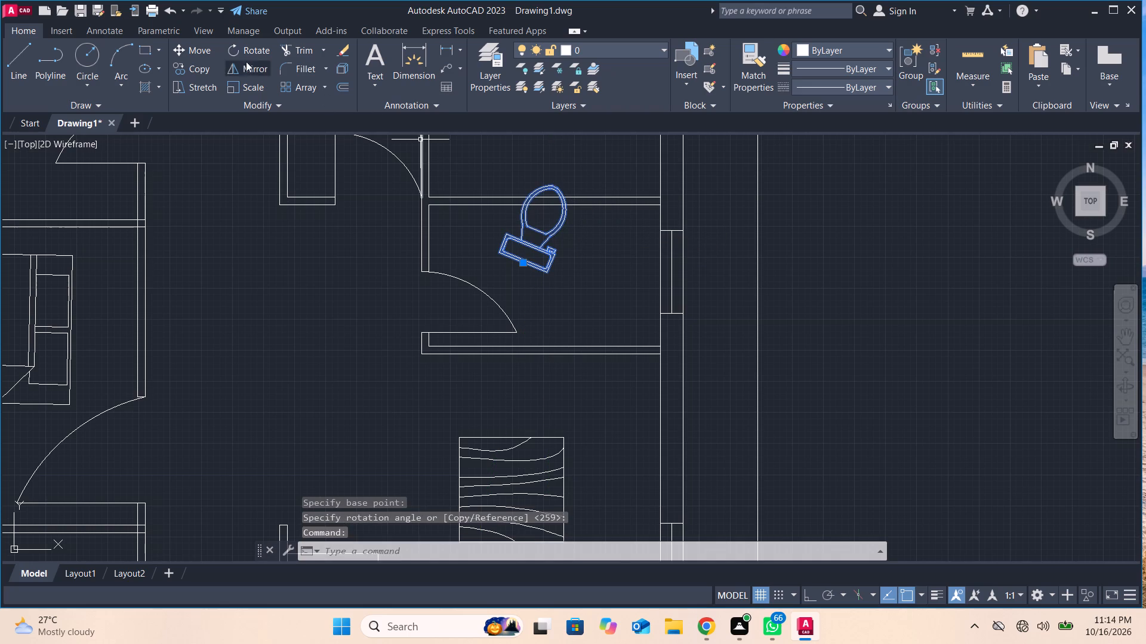
{"action": "left_click", "coordinate": [245, 60]}
{"action": "left_click", "coordinate": [252, 51]}
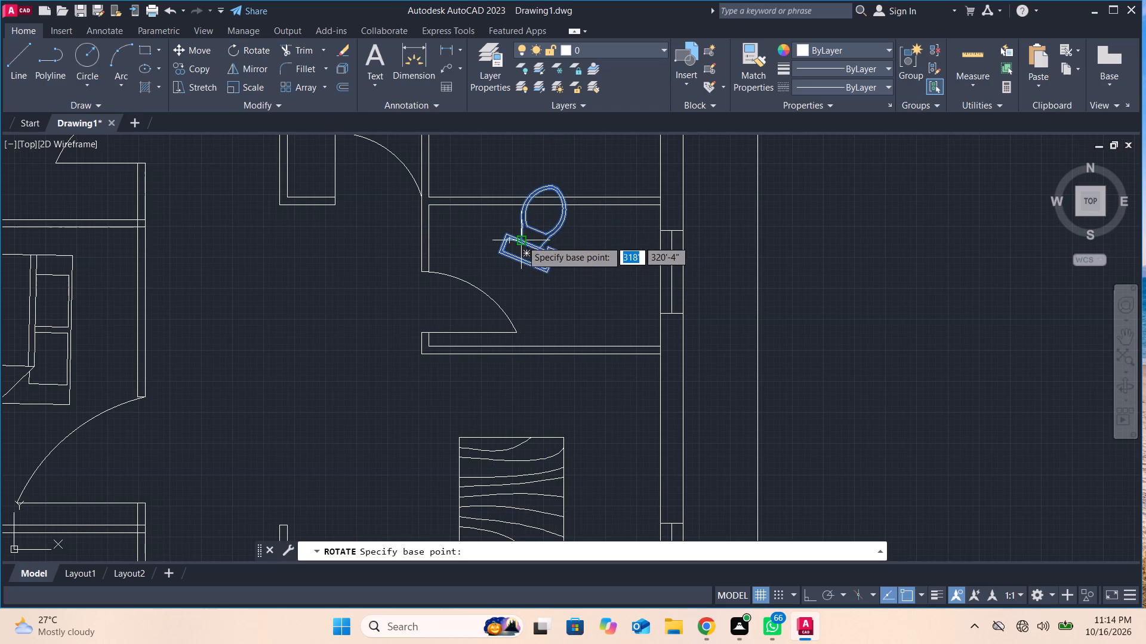
{"action": "left_click_drag", "start_coordinate": [525, 250], "coordinate": [543, 210]}
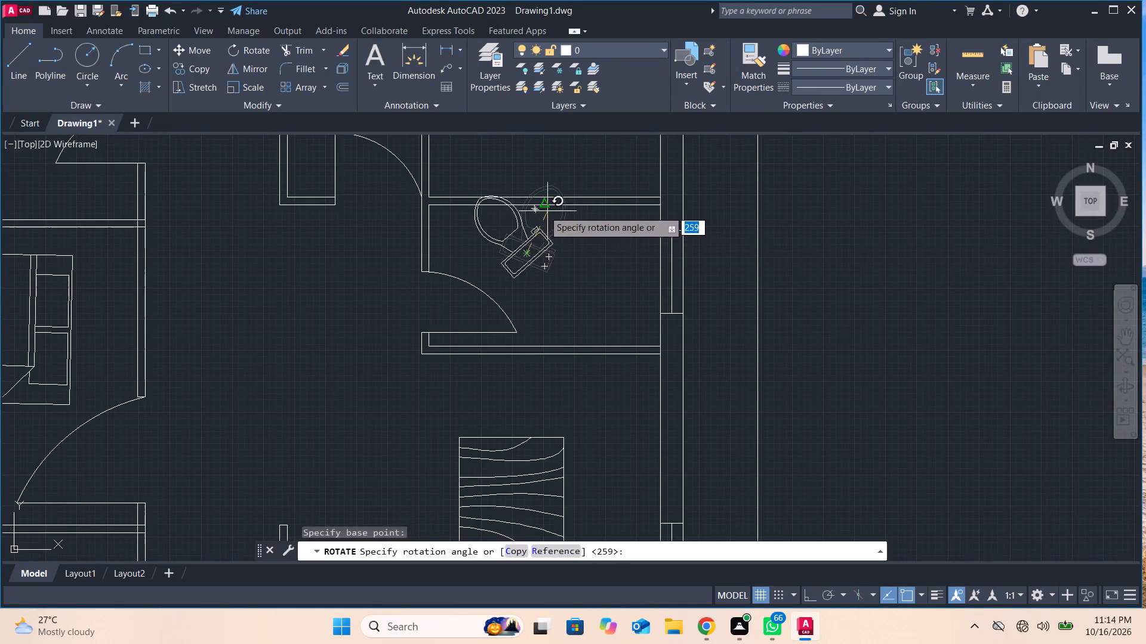
{"action": "left_click_drag", "start_coordinate": [543, 210], "coordinate": [506, 209]}
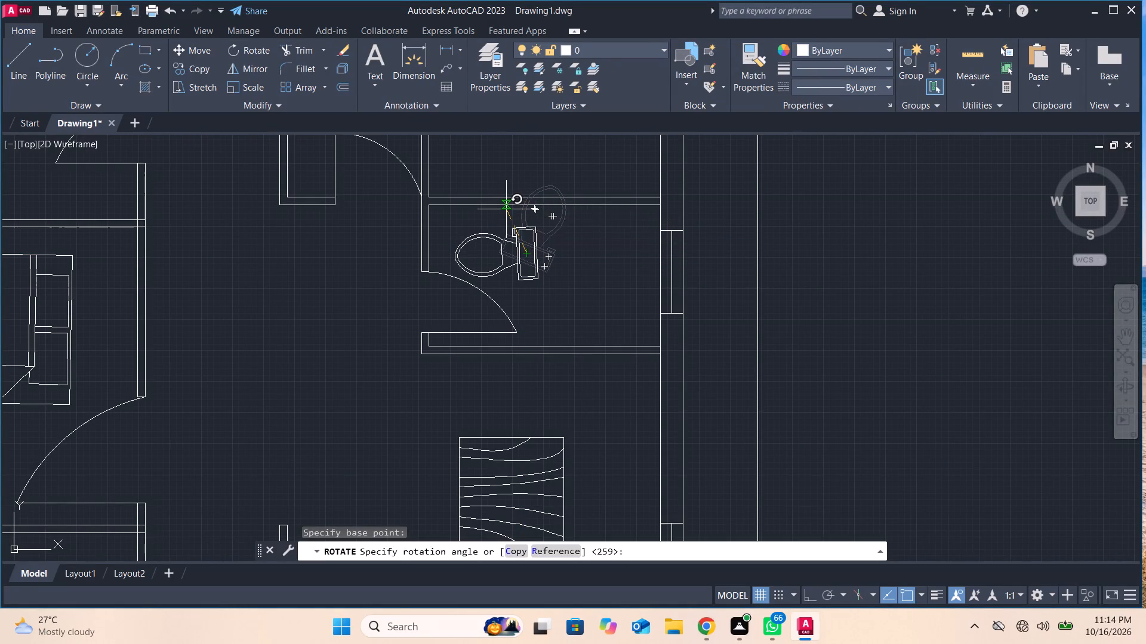
{"action": "left_click", "coordinate": [506, 209]}
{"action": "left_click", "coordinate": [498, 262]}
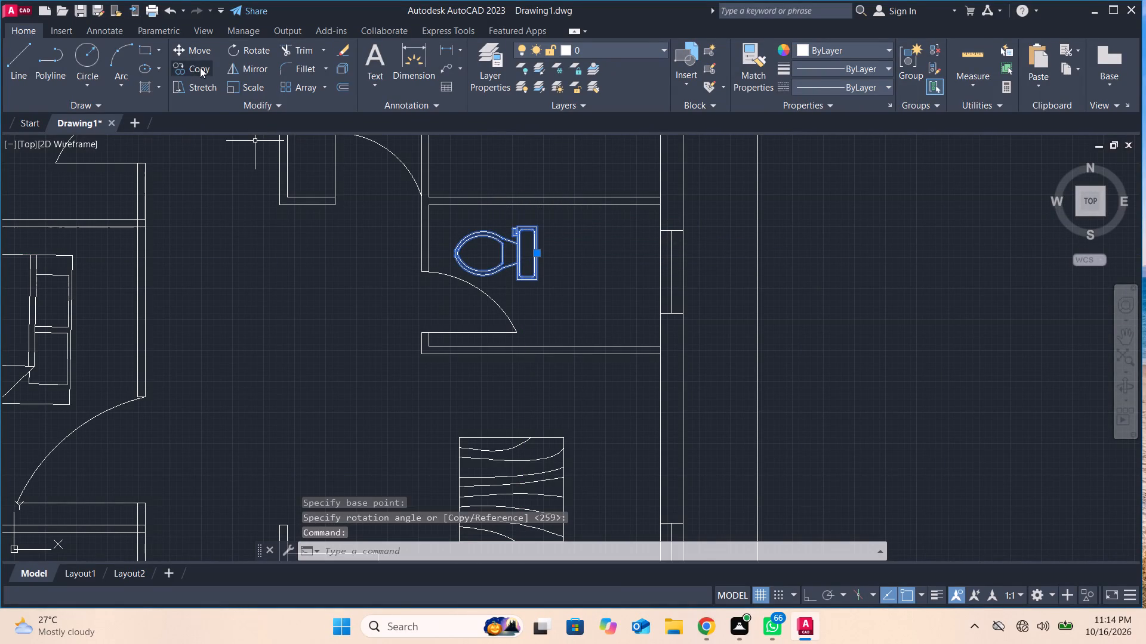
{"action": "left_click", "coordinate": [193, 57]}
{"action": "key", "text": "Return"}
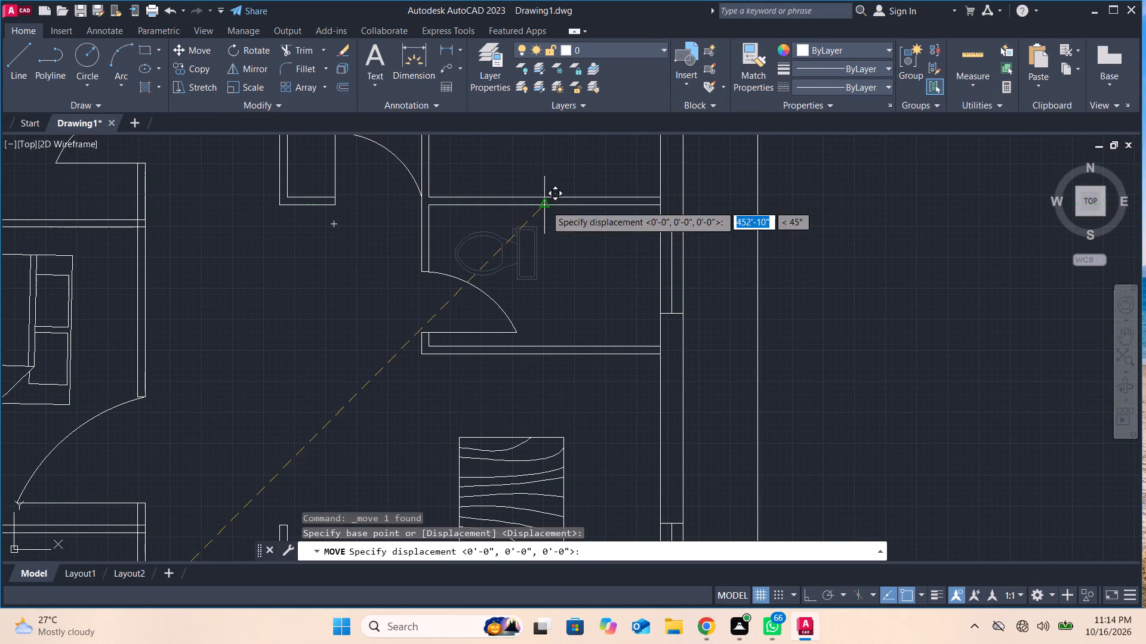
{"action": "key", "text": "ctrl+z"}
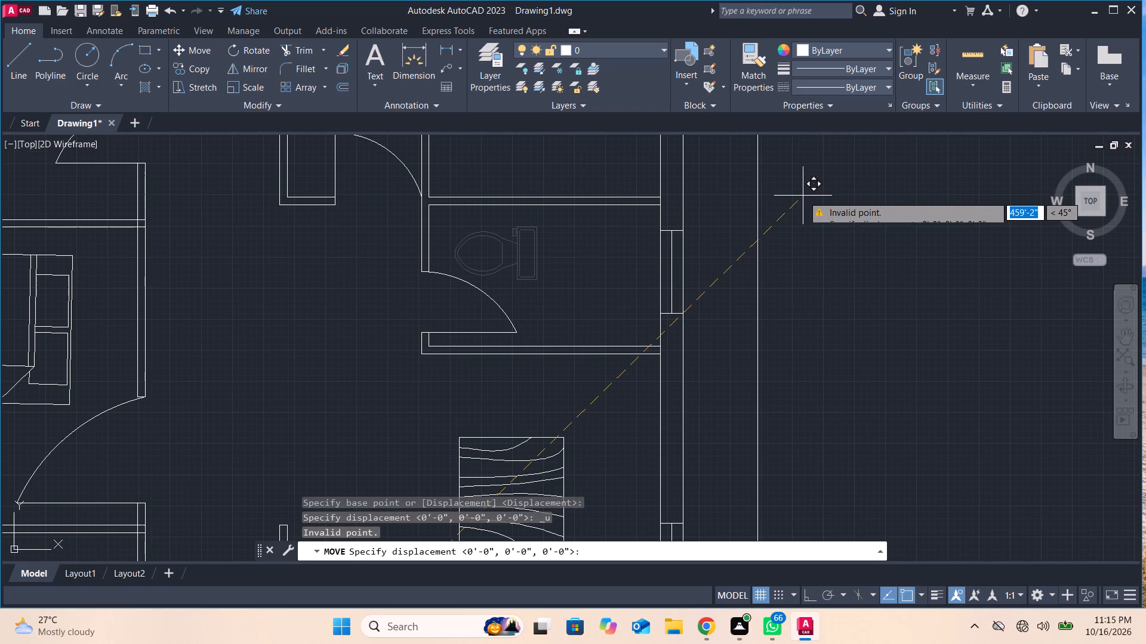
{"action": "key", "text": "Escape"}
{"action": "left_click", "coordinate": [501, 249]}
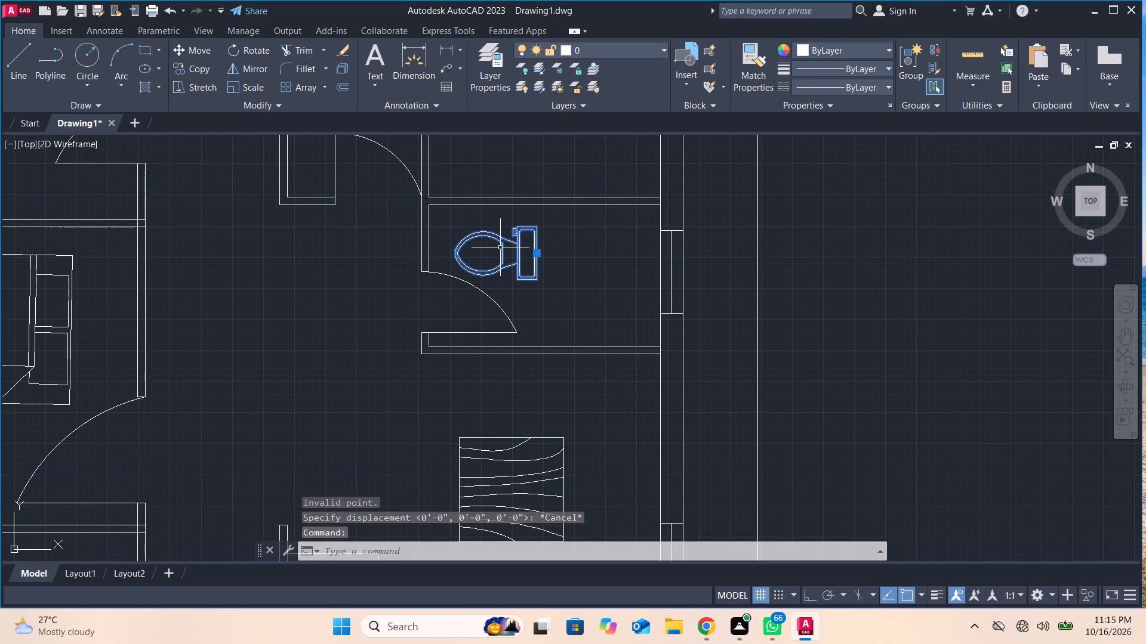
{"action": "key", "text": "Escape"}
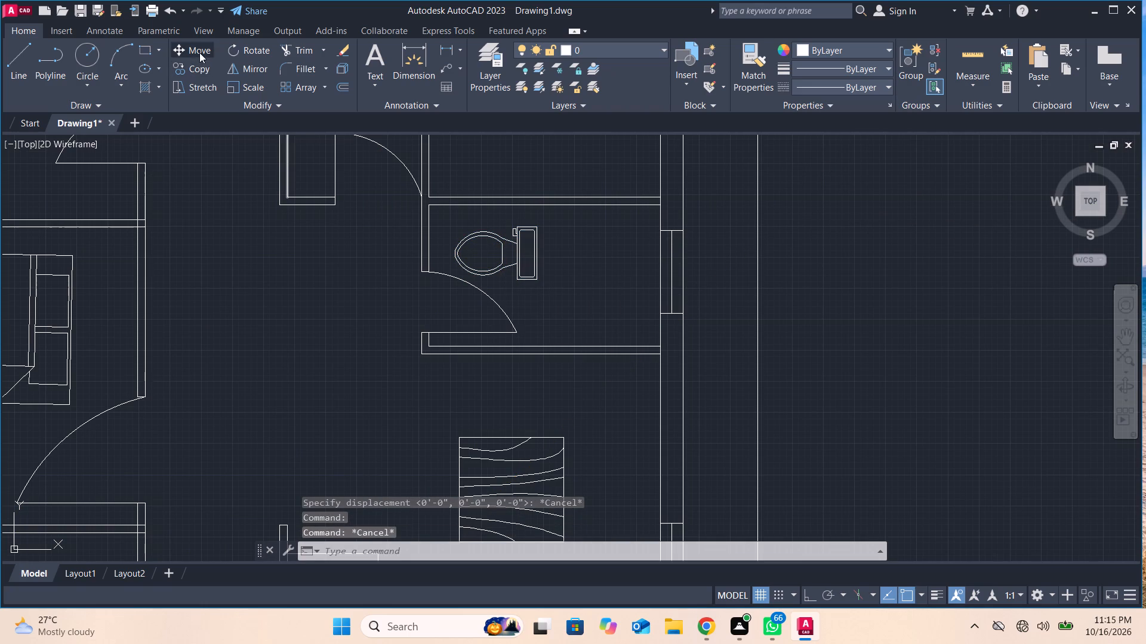
Move the toilet across the small bathroom so its tank sits just inside the right outer wall, by the window.
{"action": "left_click", "coordinate": [199, 52]}
{"action": "left_click", "coordinate": [503, 238]}
{"action": "key", "text": "Return"}
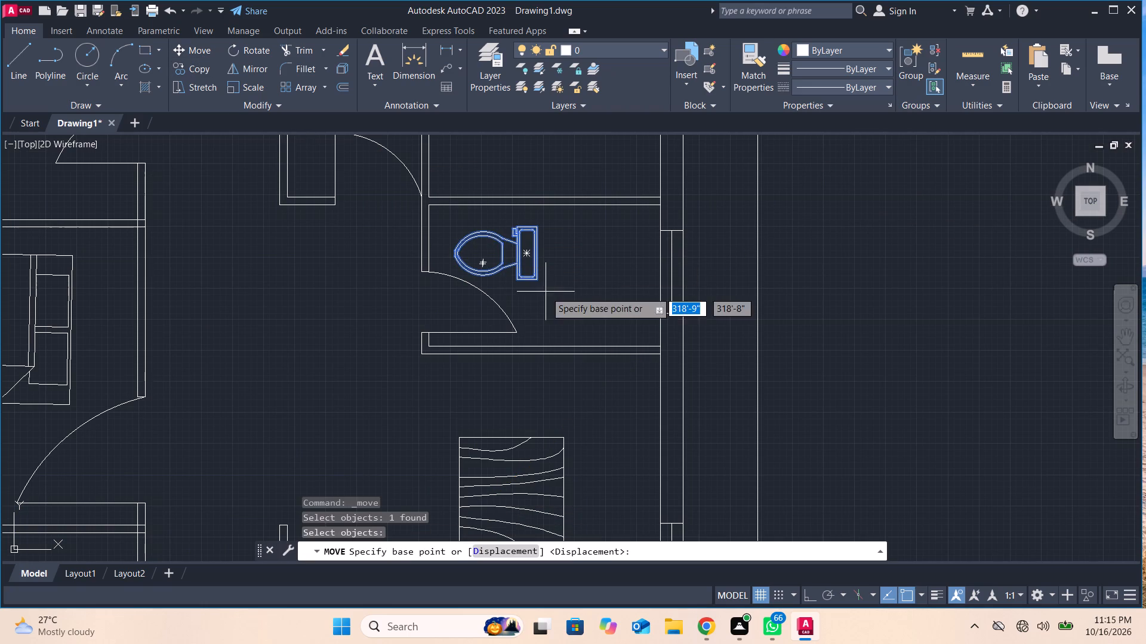
{"action": "left_click_drag", "start_coordinate": [529, 255], "coordinate": [627, 270]}
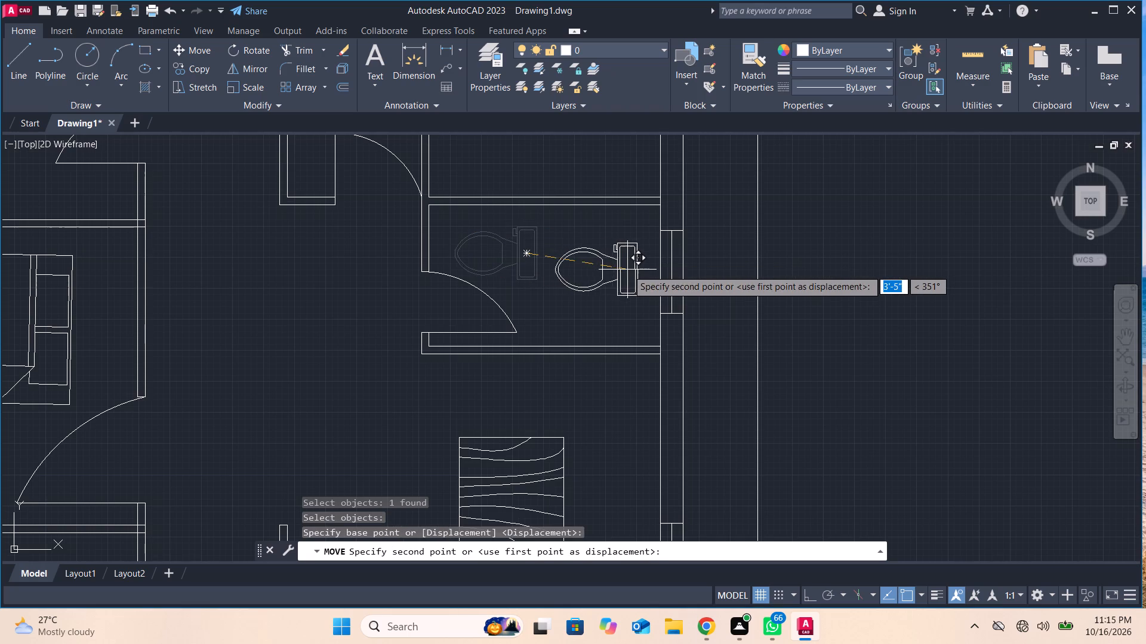
{"action": "left_click_drag", "start_coordinate": [627, 270], "coordinate": [642, 268]}
{"action": "left_click", "coordinate": [642, 268]}
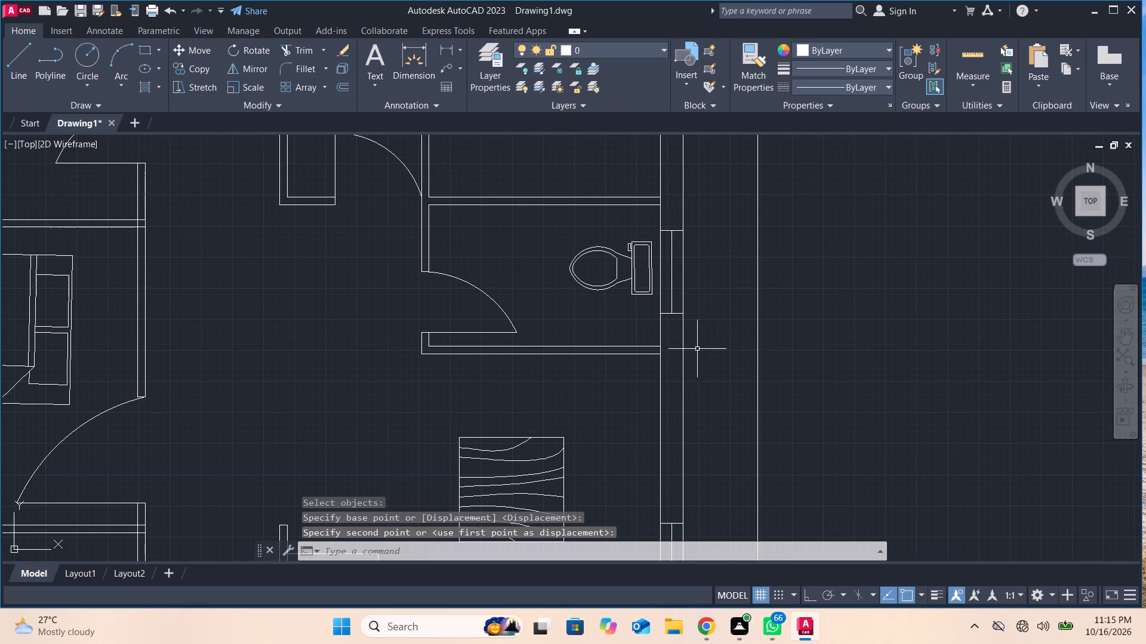
Move the double-sink block from outside the plan onto the kitchen counter, at its lower-left corner.
{"action": "scroll", "coordinate": [694, 349], "scroll_direction": "down", "scroll_amount": 2}
{"action": "middle_click_drag", "start_coordinate": [694, 349], "coordinate": [649, 240]}
{"action": "scroll", "coordinate": [833, 383], "scroll_direction": "down", "scroll_amount": 1}
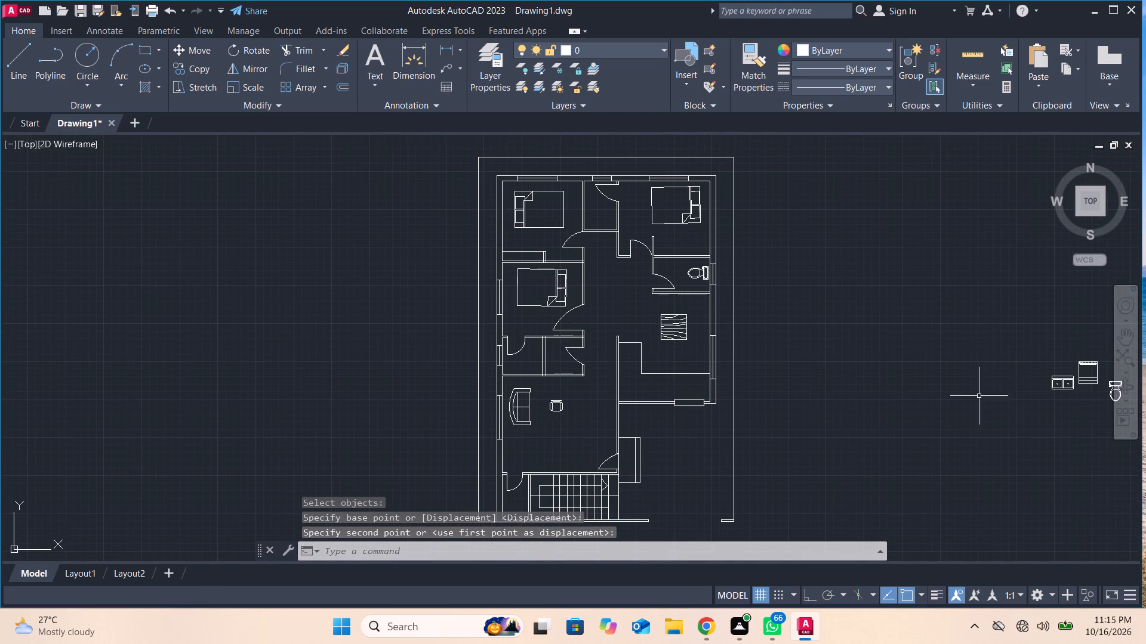
{"action": "left_click", "coordinate": [1063, 380]}
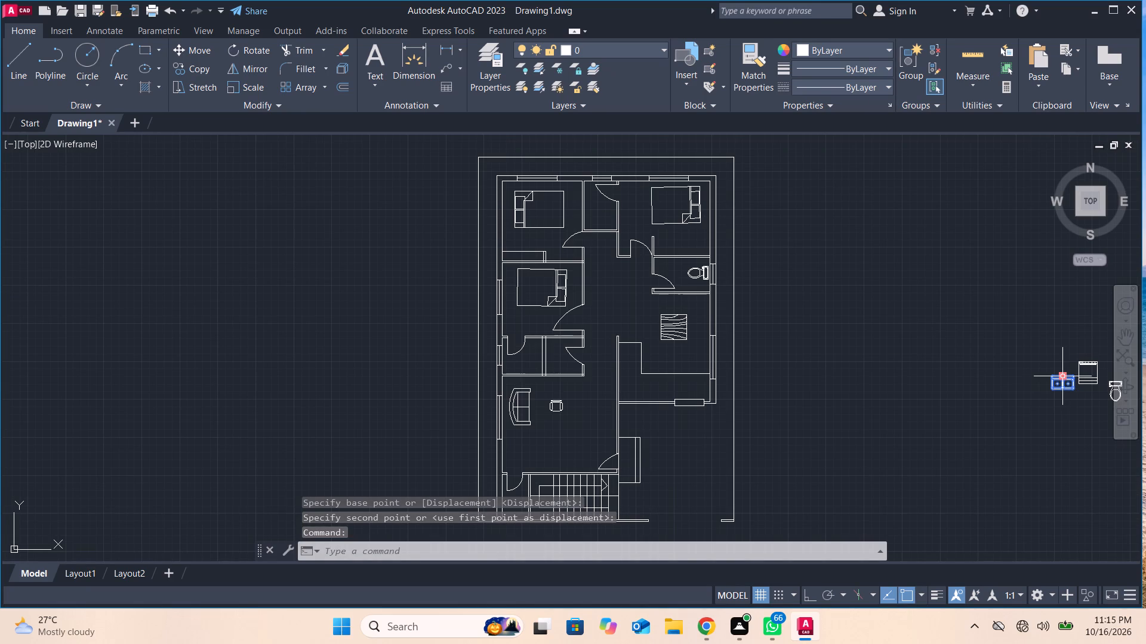
{"action": "key", "text": "Escape"}
{"action": "key", "text": "m"}
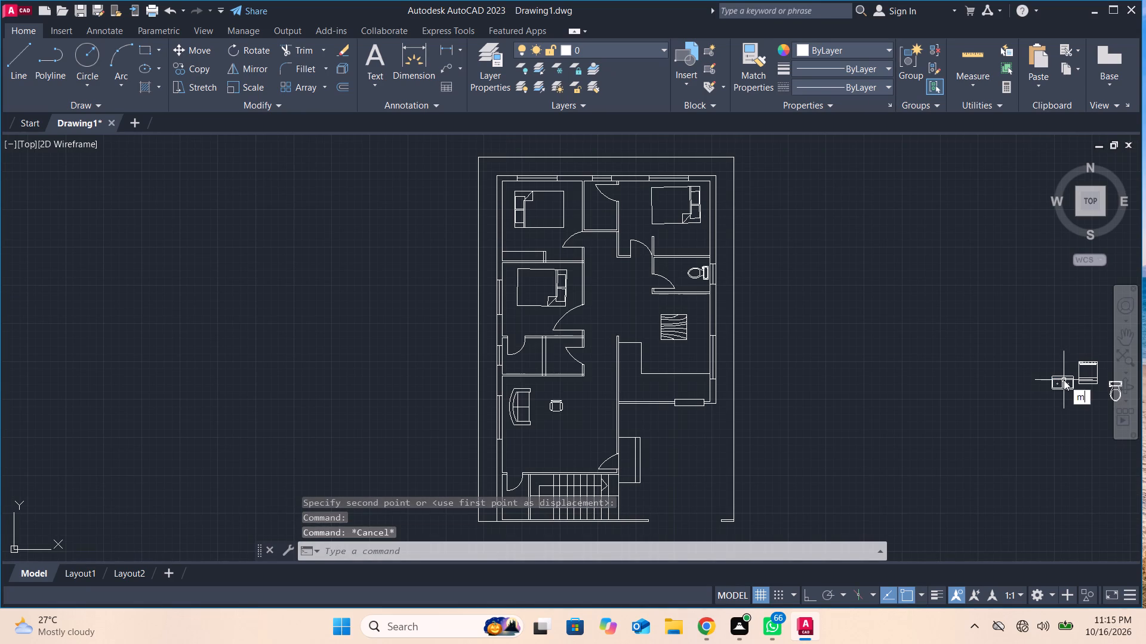
{"action": "left_click", "coordinate": [1035, 409]}
{"action": "left_click_drag", "start_coordinate": [1065, 389], "coordinate": [904, 388]}
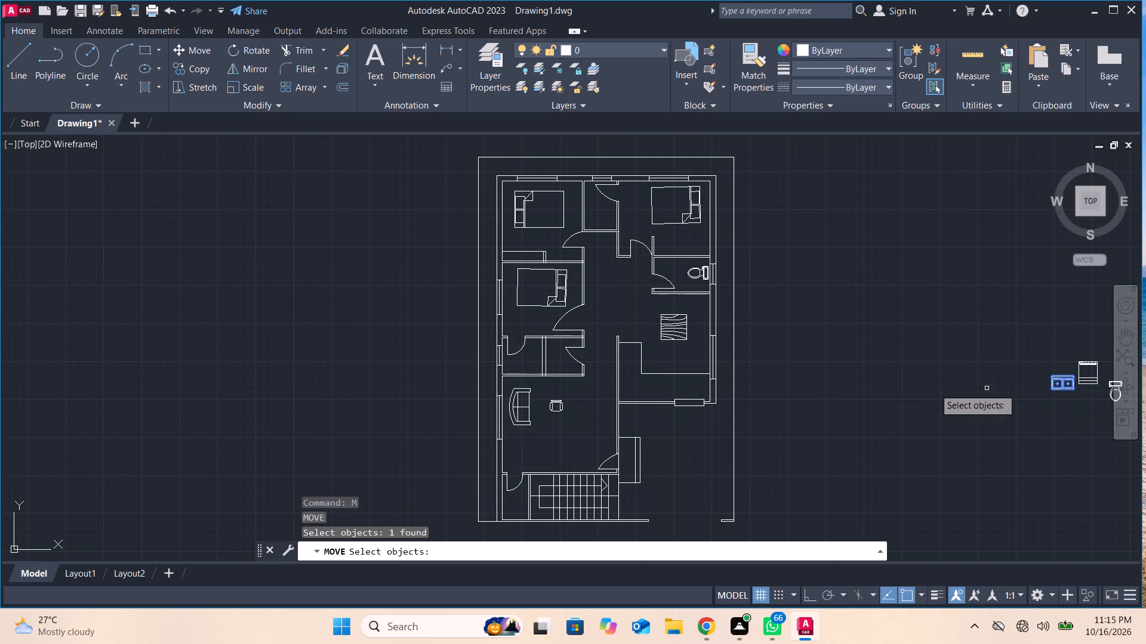
{"action": "left_click_drag", "start_coordinate": [904, 388], "coordinate": [634, 380]}
{"action": "key", "text": "Return"}
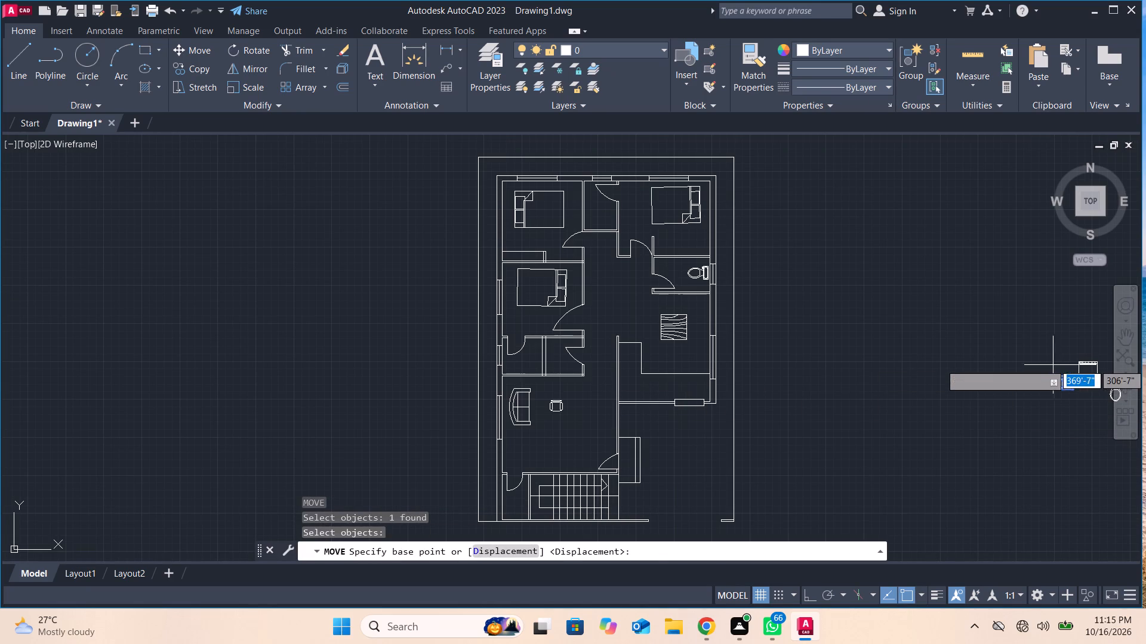
{"action": "left_click_drag", "start_coordinate": [1068, 381], "coordinate": [621, 396]}
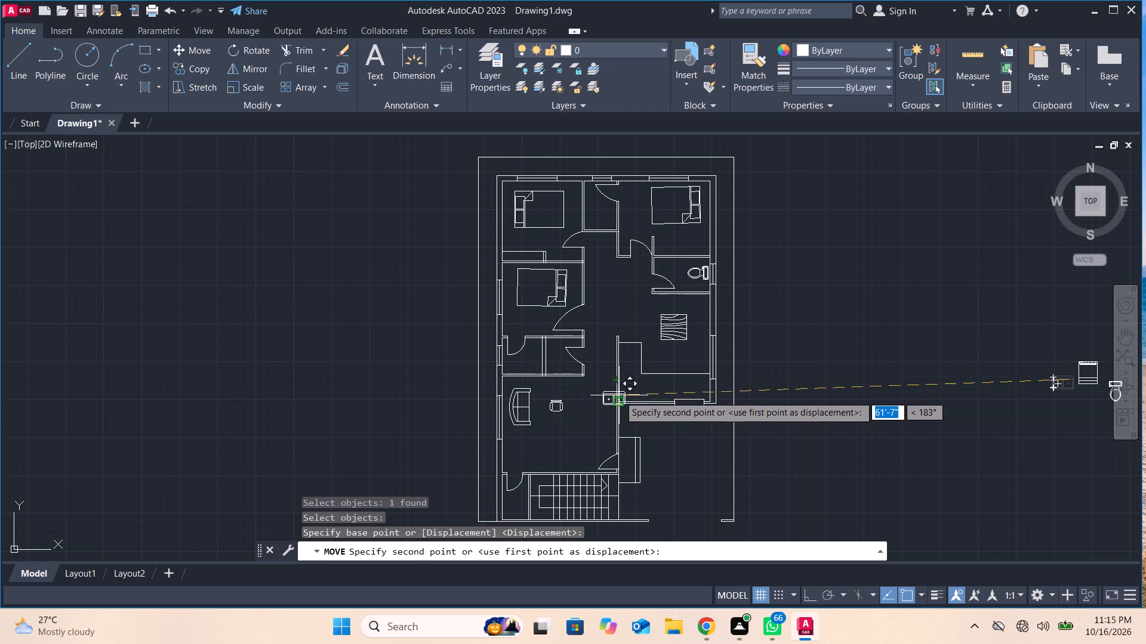
{"action": "left_click_drag", "start_coordinate": [621, 396], "coordinate": [651, 360]}
{"action": "scroll", "coordinate": [628, 398], "scroll_direction": "up", "scroll_amount": 2}
{"action": "left_click", "coordinate": [649, 361]}
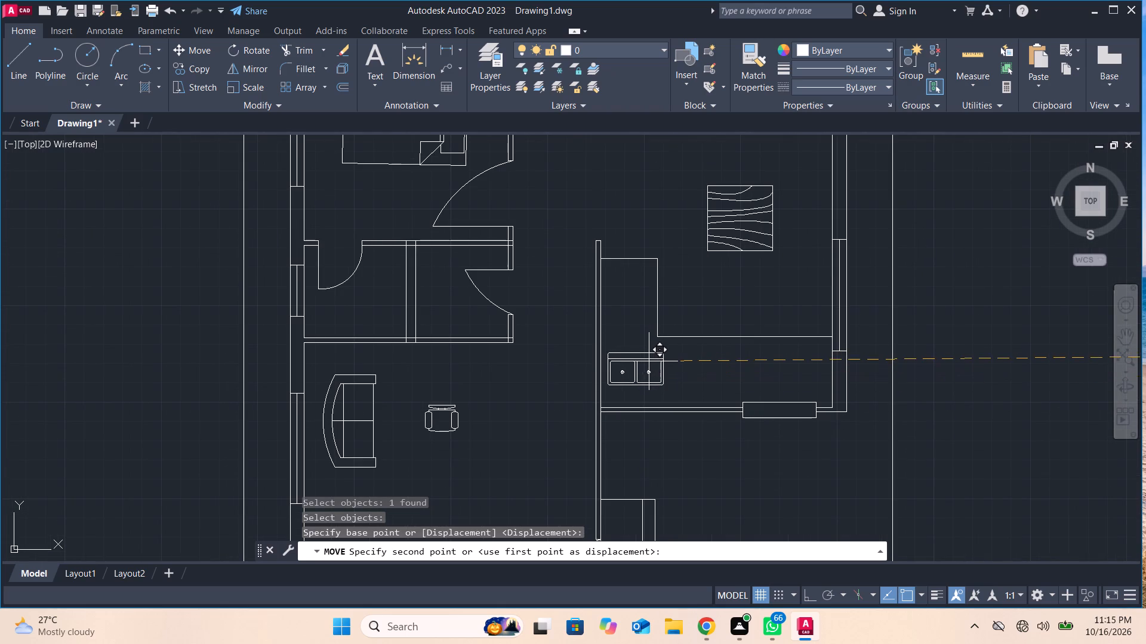
Move the stove block from outside the plan onto the lower kitchen counter, beside the double sink.
{"action": "scroll", "coordinate": [897, 349], "scroll_direction": "down", "scroll_amount": 1}
{"action": "middle_click_drag", "start_coordinate": [1056, 372], "coordinate": [690, 381]}
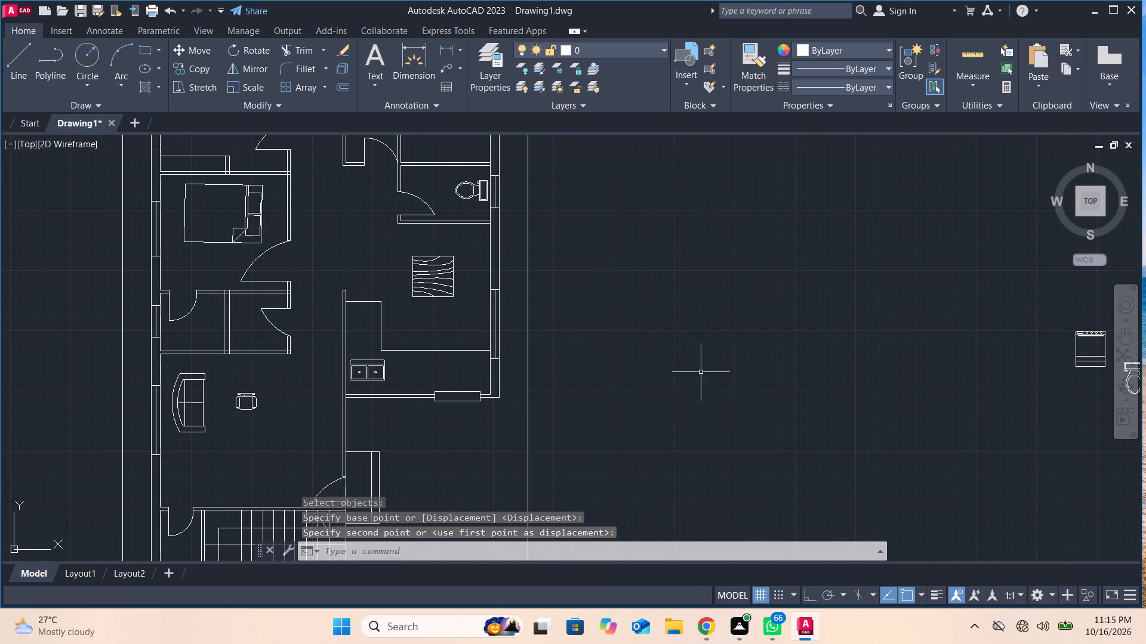
{"action": "key", "text": "m"}
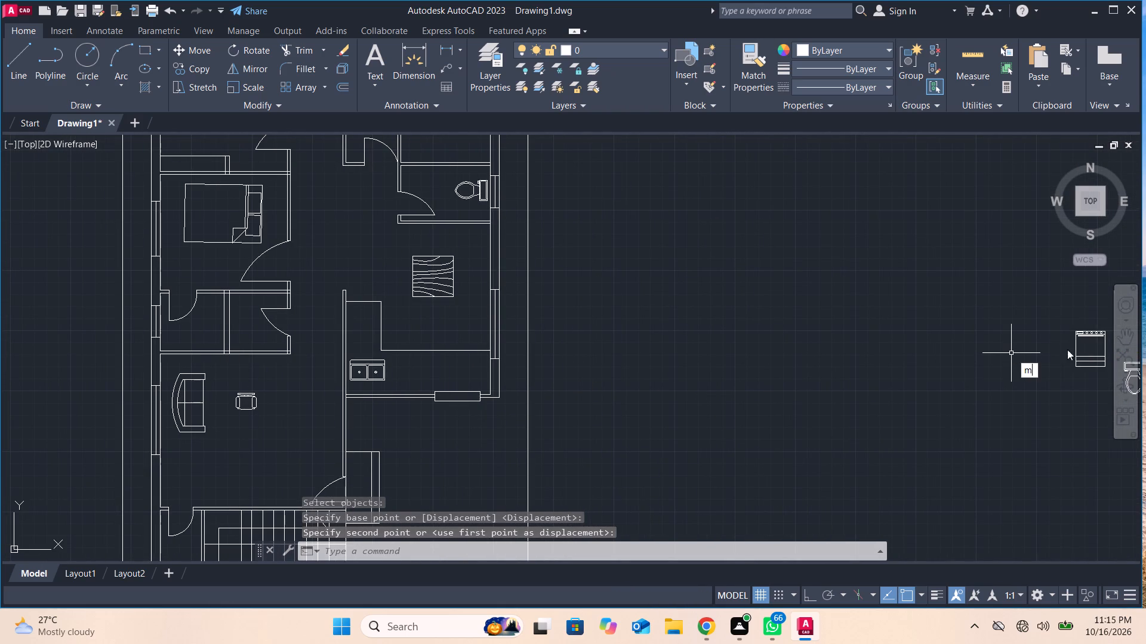
{"action": "left_click", "coordinate": [970, 388]}
{"action": "left_click", "coordinate": [1079, 337]}
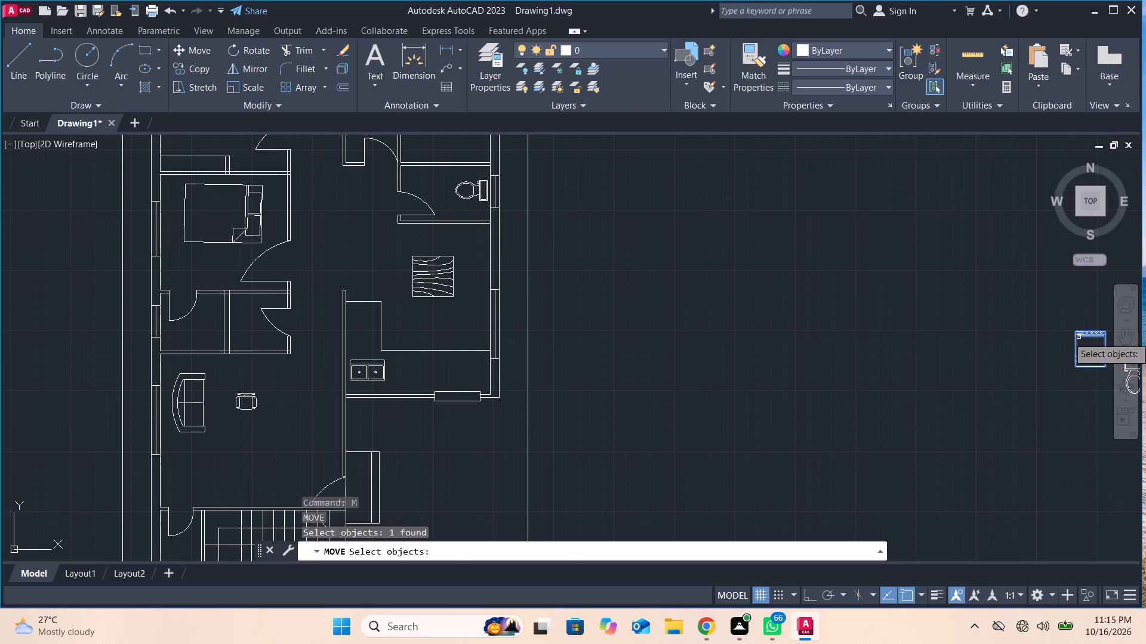
{"action": "key", "text": "Return"}
{"action": "left_click_drag", "start_coordinate": [1088, 343], "coordinate": [469, 356]}
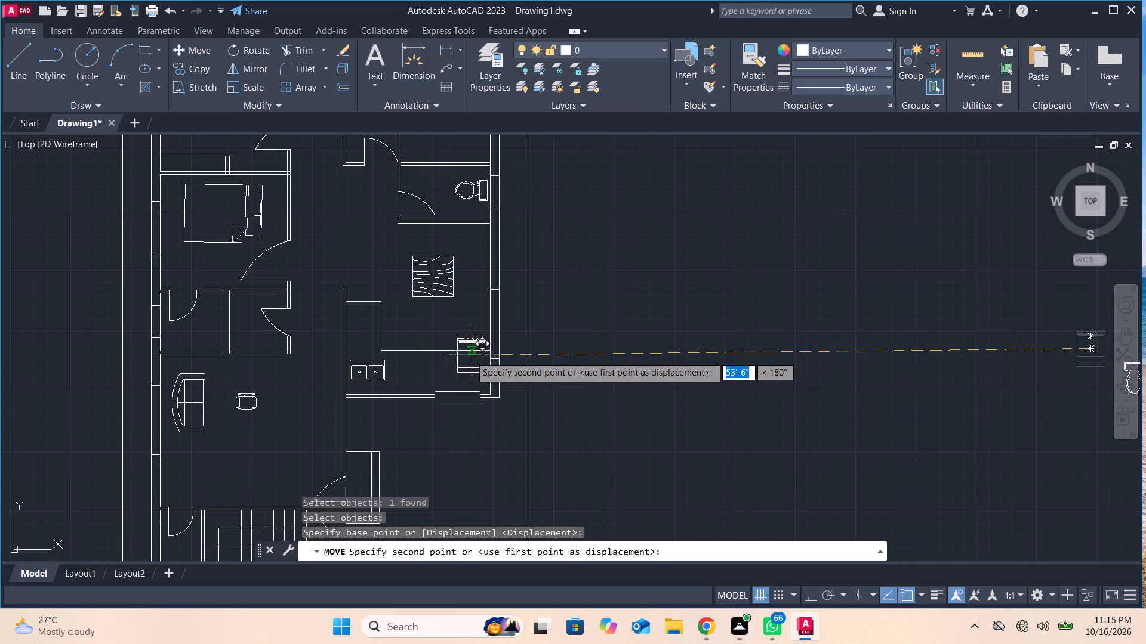
{"action": "left_click_drag", "start_coordinate": [469, 356], "coordinate": [424, 370]}
{"action": "scroll", "coordinate": [424, 370], "scroll_direction": "up", "scroll_amount": 2}
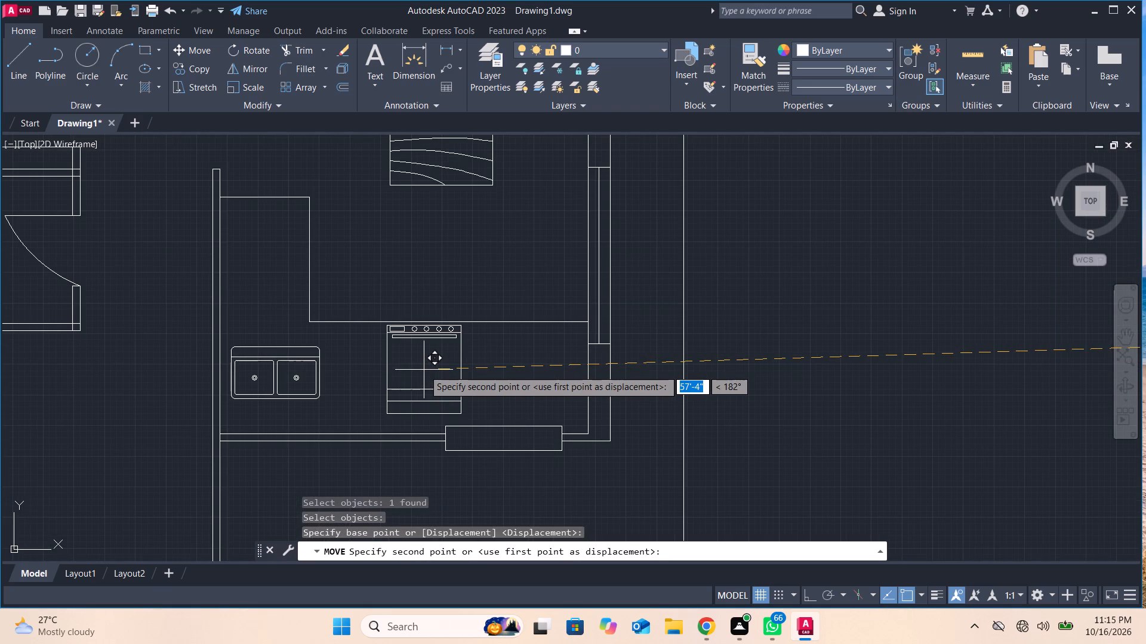
{"action": "left_click", "coordinate": [424, 373]}
Rotate the remaining toilet block outside the plan about 180° so its tank is below the bowl.
{"action": "scroll", "coordinate": [683, 366], "scroll_direction": "down", "scroll_amount": 2}
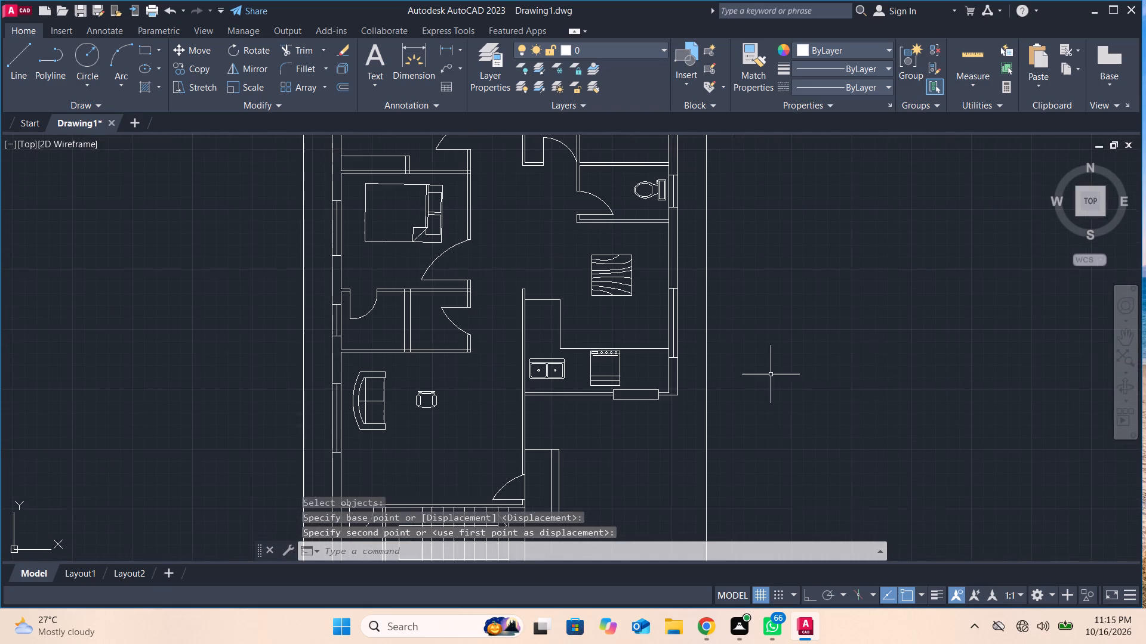
{"action": "middle_click_drag", "start_coordinate": [649, 374], "coordinate": [473, 354]}
{"action": "scroll", "coordinate": [760, 324], "scroll_direction": "down", "scroll_amount": 1}
{"action": "middle_click_drag", "start_coordinate": [760, 324], "coordinate": [388, 344]}
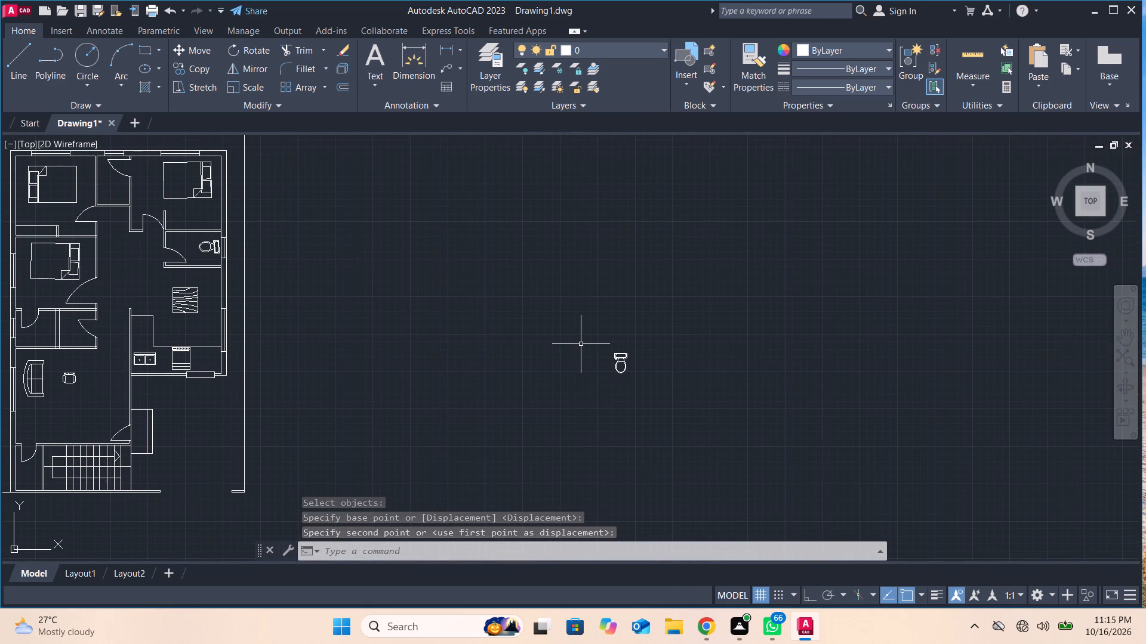
{"action": "left_click", "coordinate": [624, 365]}
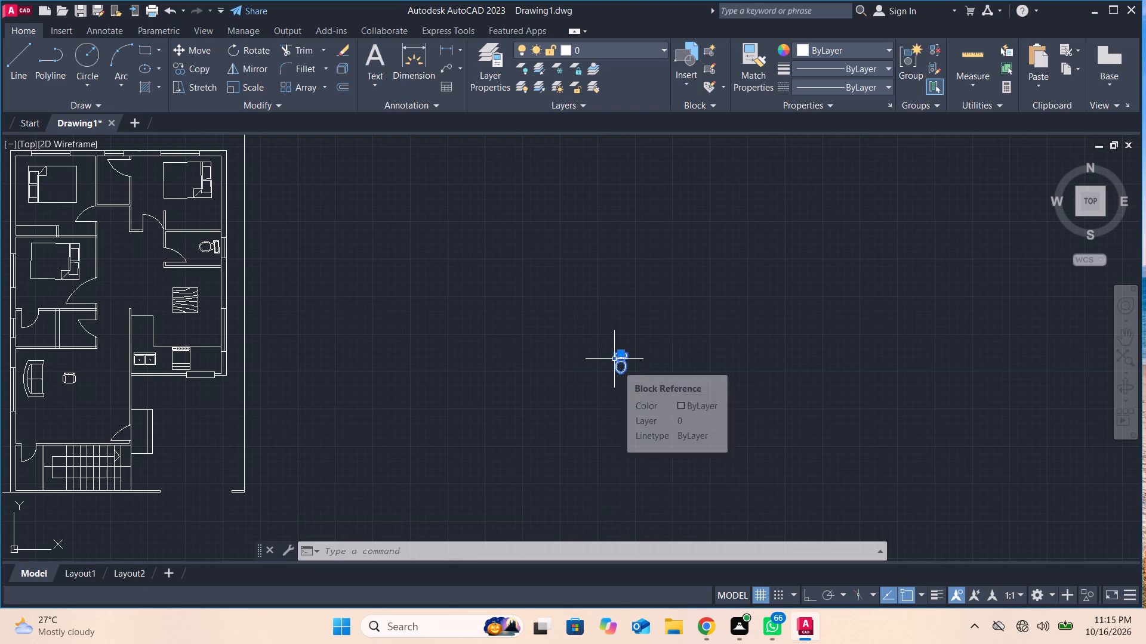
{"action": "key", "text": "r"}
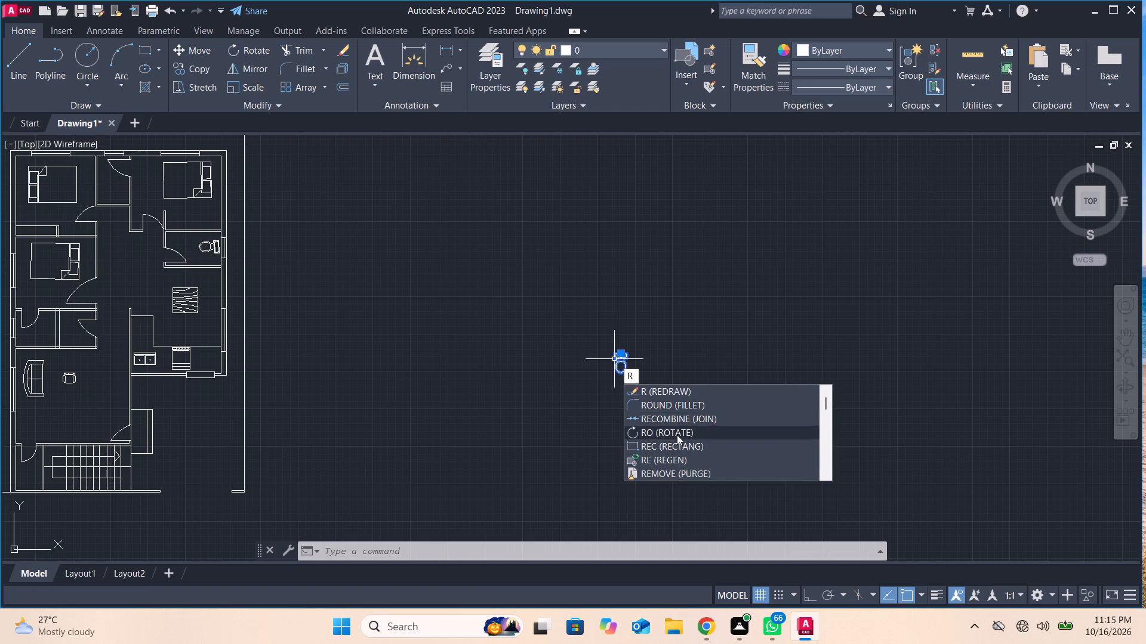
{"action": "left_click", "coordinate": [677, 438]}
{"action": "left_click_drag", "start_coordinate": [620, 355], "coordinate": [550, 373]}
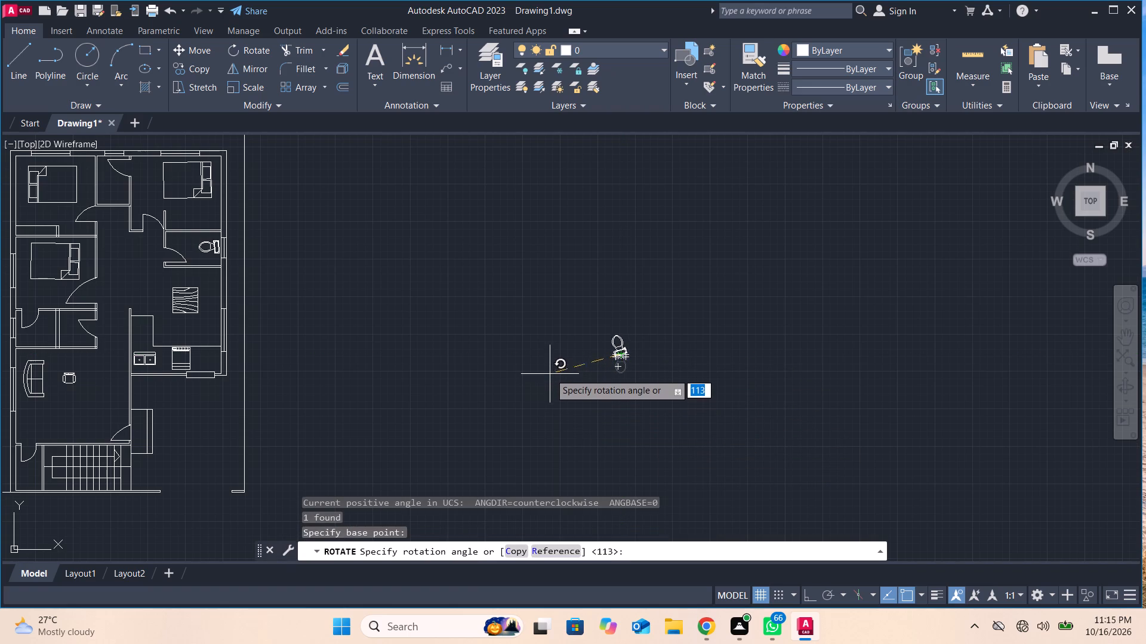
{"action": "left_click_drag", "start_coordinate": [550, 373], "coordinate": [550, 360]}
{"action": "left_click", "coordinate": [550, 360]}
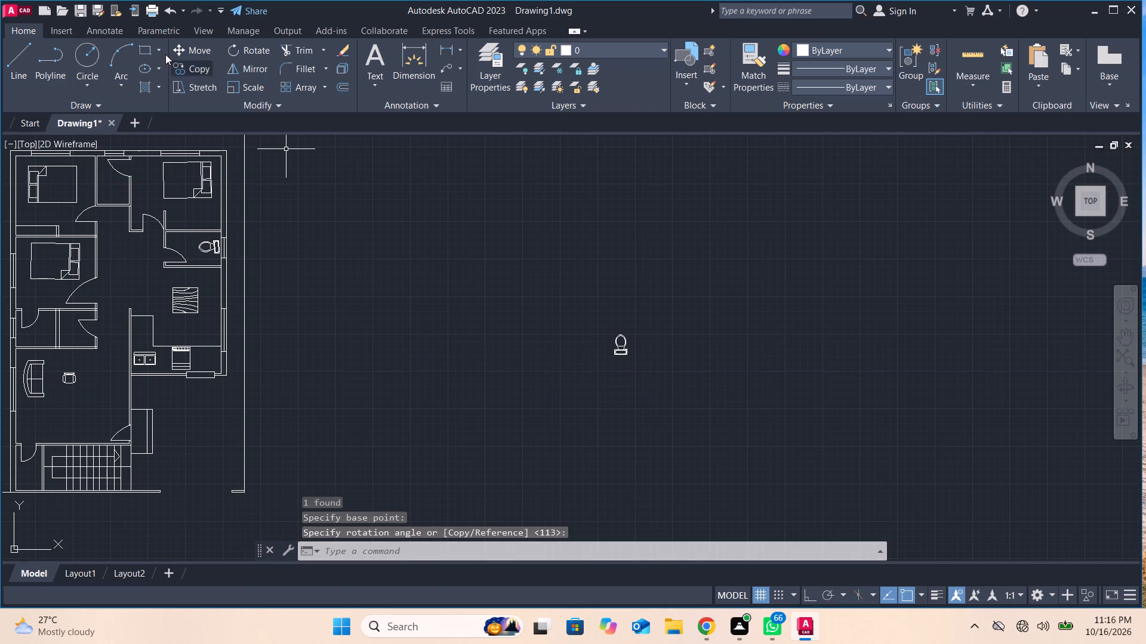
Move the rotated toilet into the small bathroom between the two upper bedrooms, with its tank against the lower wall.
{"action": "left_click", "coordinate": [181, 47]}
{"action": "left_click", "coordinate": [616, 339]}
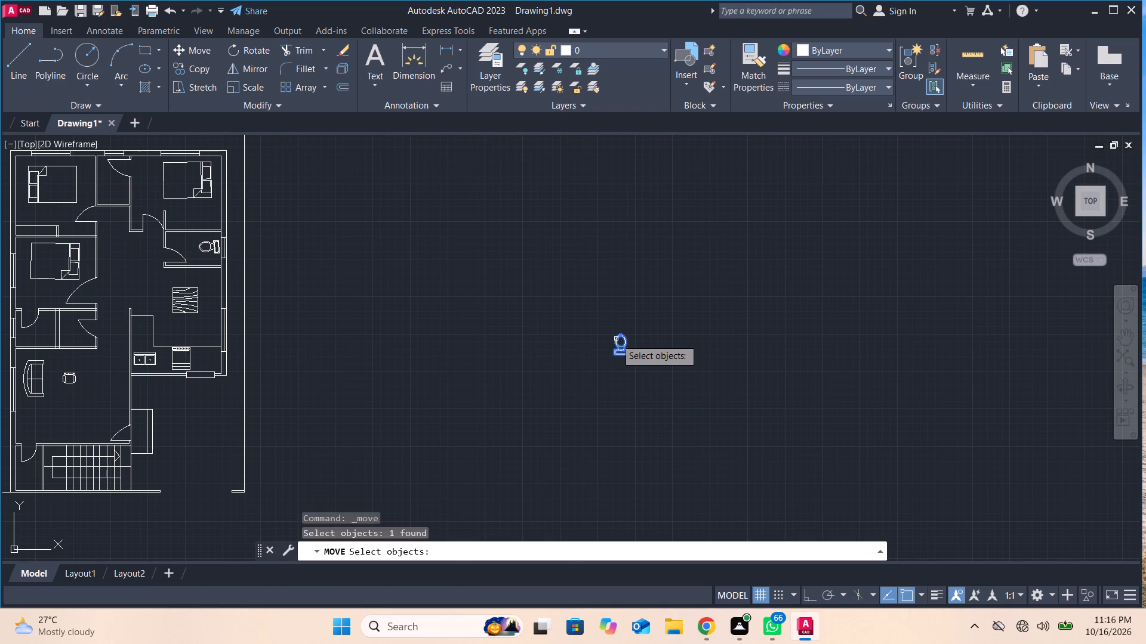
{"action": "key", "text": "Return"}
{"action": "left_click_drag", "start_coordinate": [617, 348], "coordinate": [615, 348]}
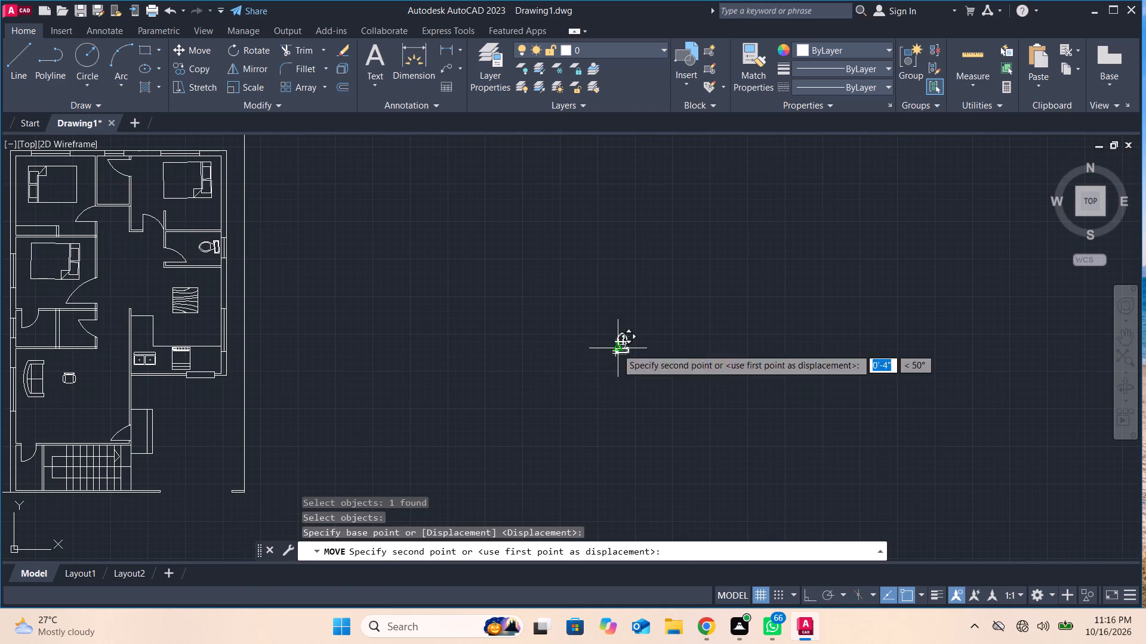
{"action": "left_click_drag", "start_coordinate": [615, 348], "coordinate": [102, 200]}
{"action": "scroll", "coordinate": [102, 200], "scroll_direction": "up", "scroll_amount": 4}
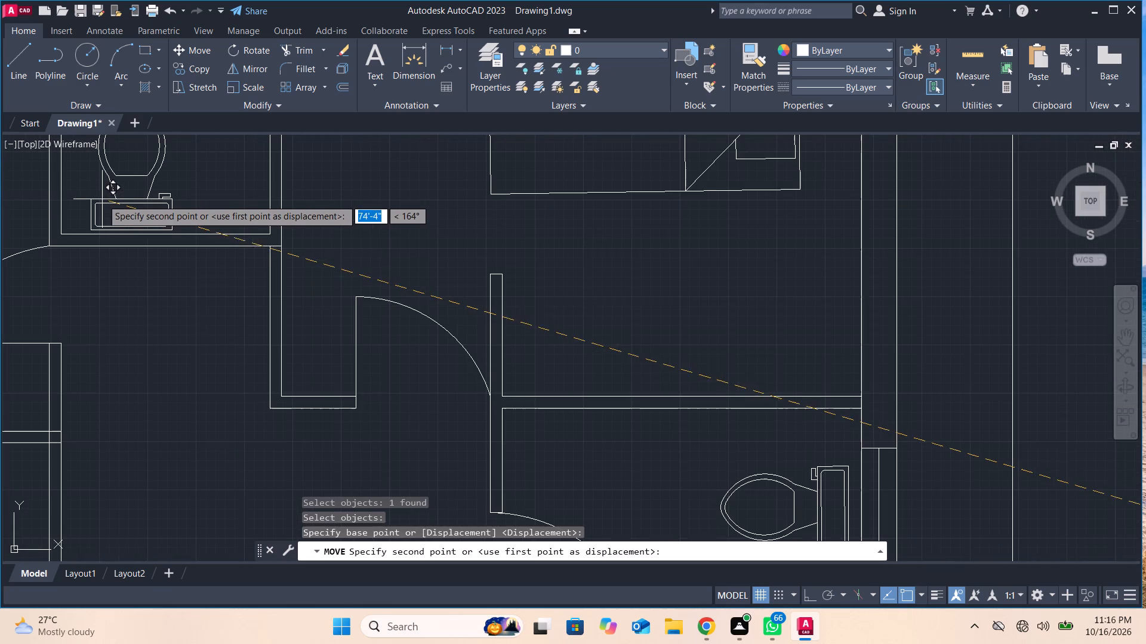
{"action": "left_click", "coordinate": [113, 197]}
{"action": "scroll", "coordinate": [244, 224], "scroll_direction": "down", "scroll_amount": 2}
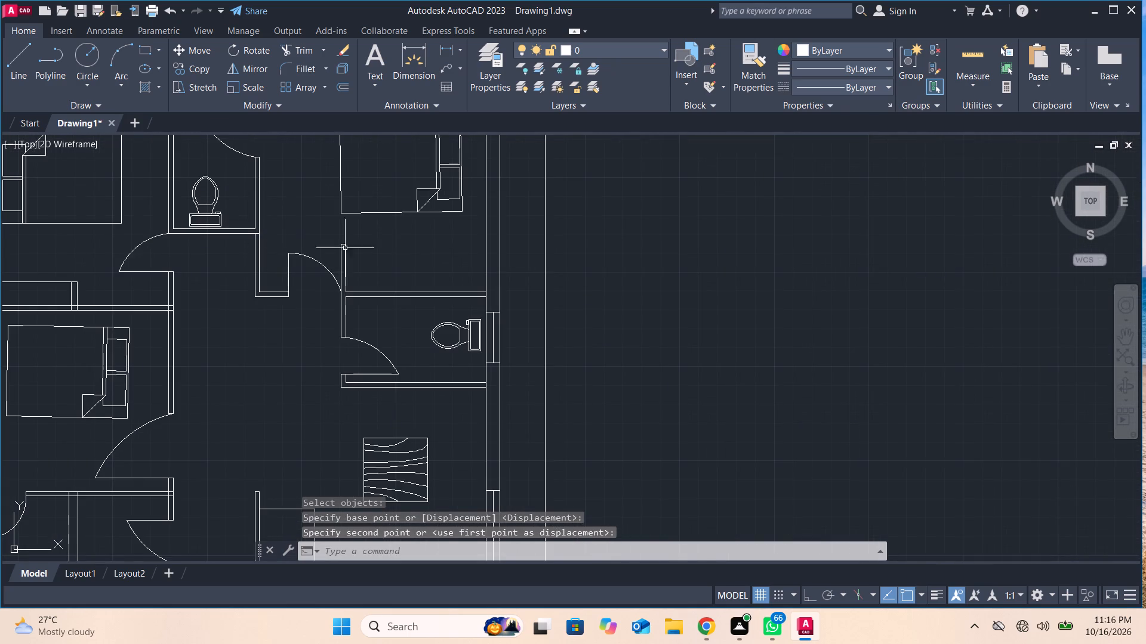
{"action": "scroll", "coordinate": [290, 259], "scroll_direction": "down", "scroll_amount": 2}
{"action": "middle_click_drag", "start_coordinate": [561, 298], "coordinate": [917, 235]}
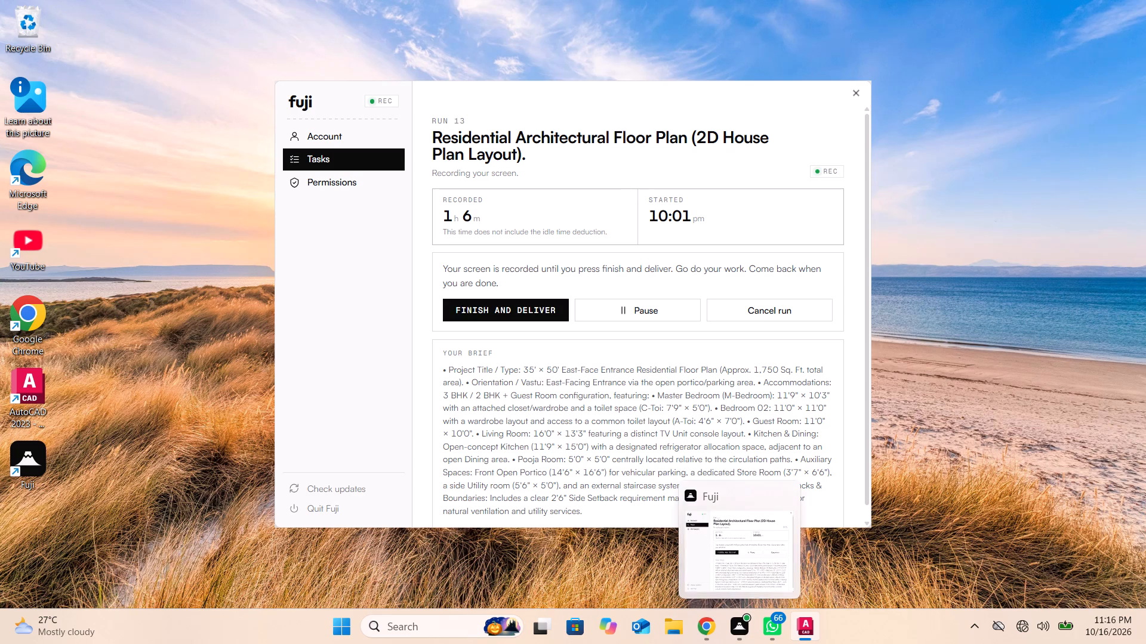
Add a multiline text reading BEDROOM in the empty space outside the plan, beside its upper-right corner.
{"action": "middle_click_drag", "start_coordinate": [353, 271], "coordinate": [355, 382]}
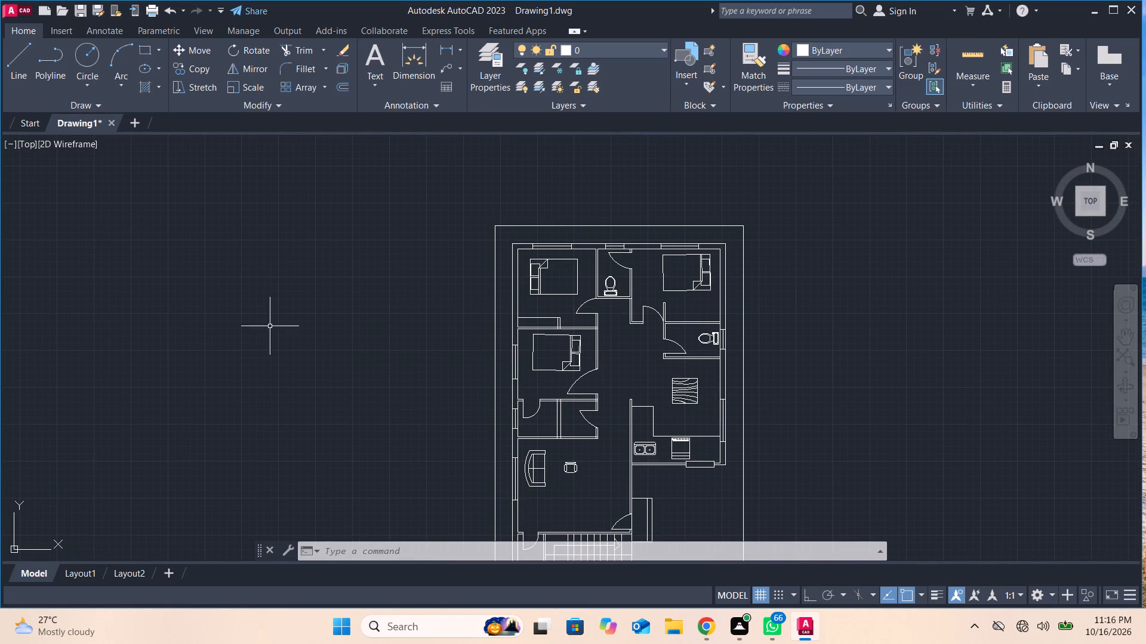
{"action": "middle_click_drag", "start_coordinate": [936, 326], "coordinate": [1029, 194]}
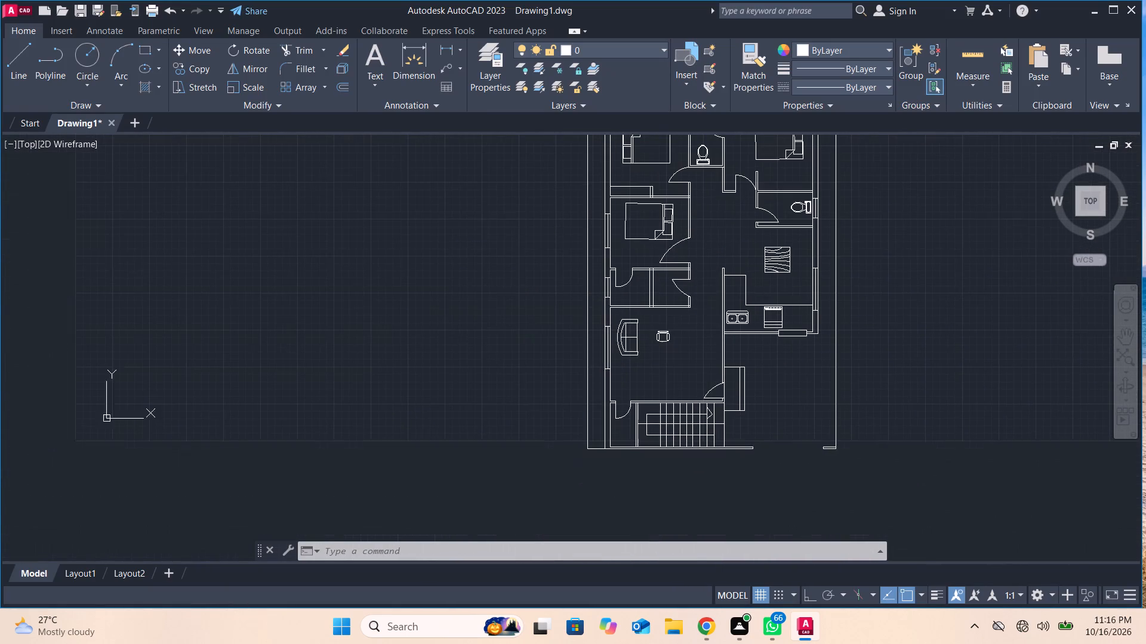
{"action": "middle_click_drag", "start_coordinate": [522, 261], "coordinate": [358, 432]}
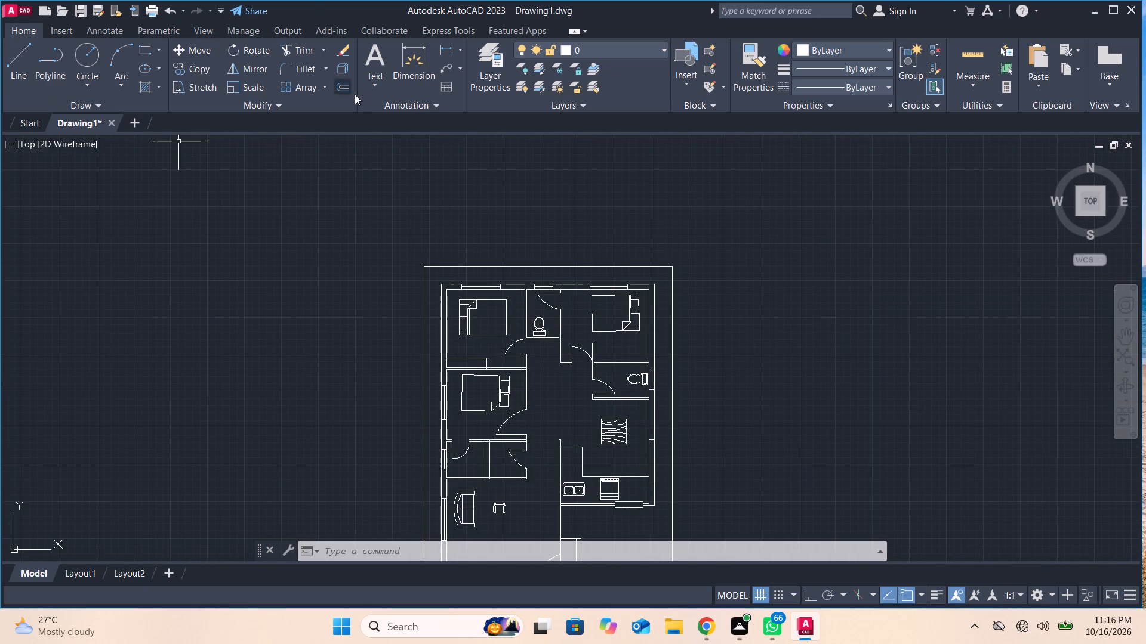
{"action": "left_click", "coordinate": [373, 72]}
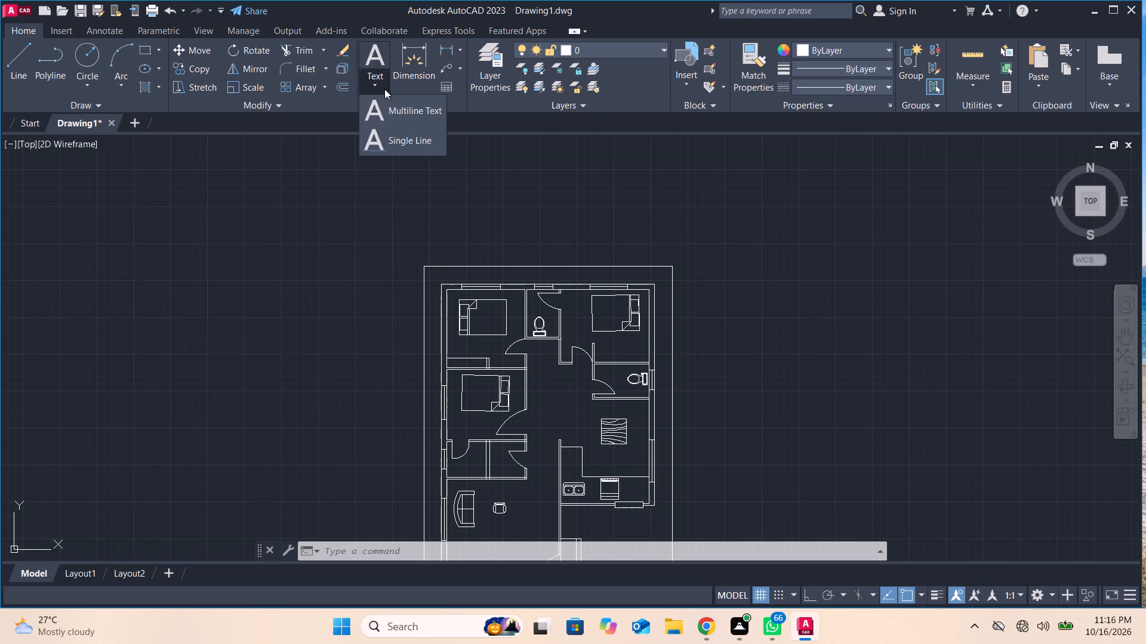
{"action": "left_click", "coordinate": [389, 98]}
{"action": "left_click", "coordinate": [695, 281]}
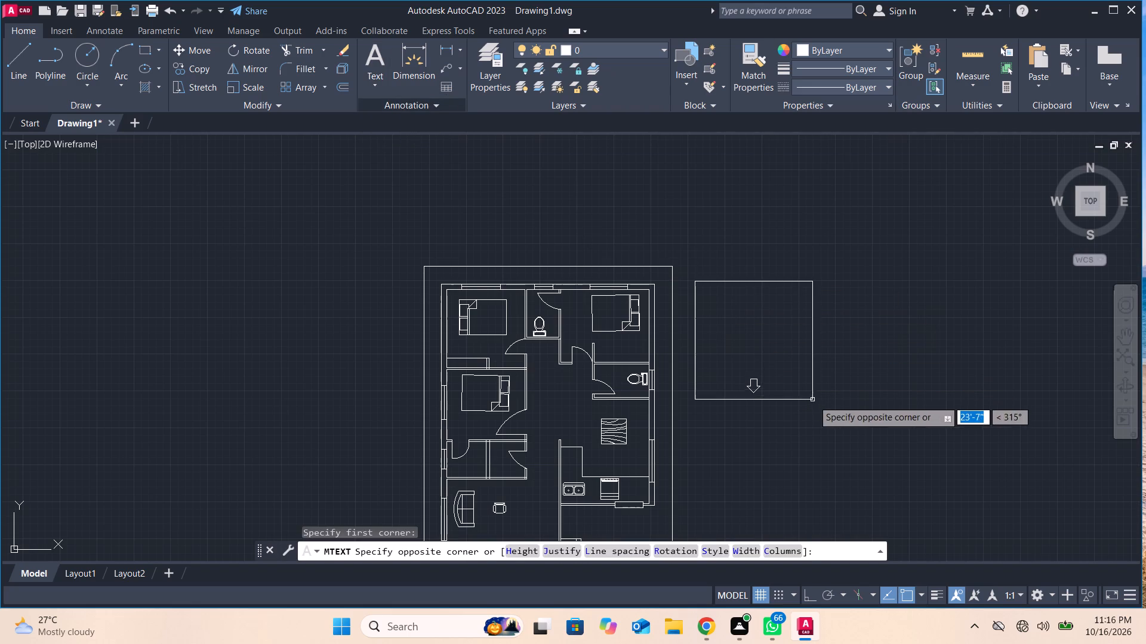
{"action": "left_click", "coordinate": [814, 400]}
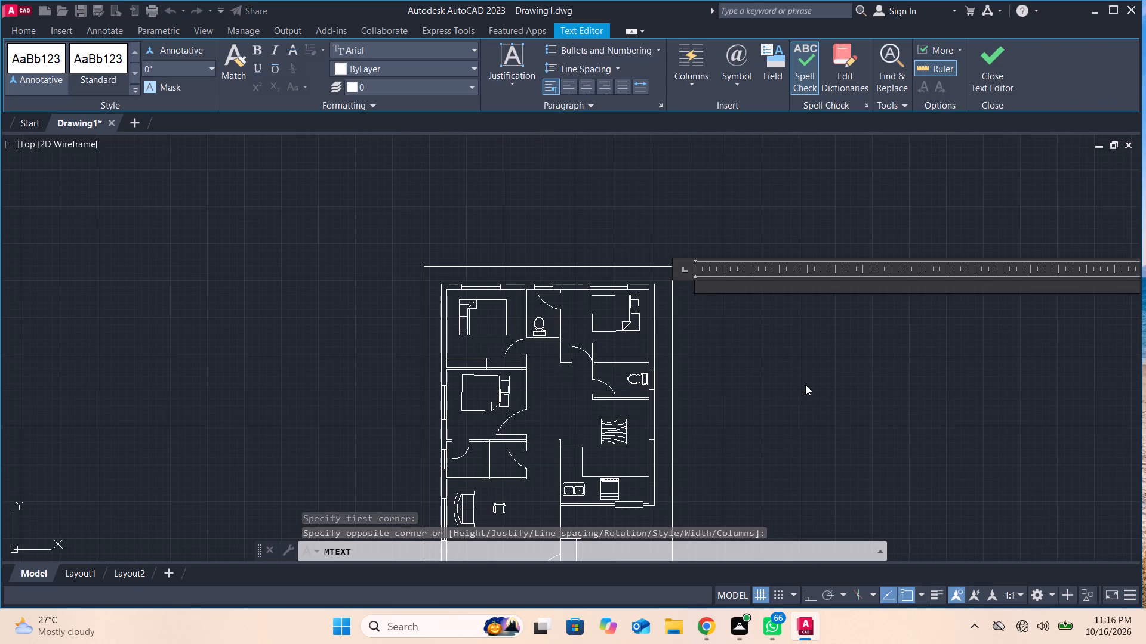
{"action": "type", "text": "bedr"}
{"action": "key", "text": "BackSpace"}
{"action": "key", "text": "BackSpace"}
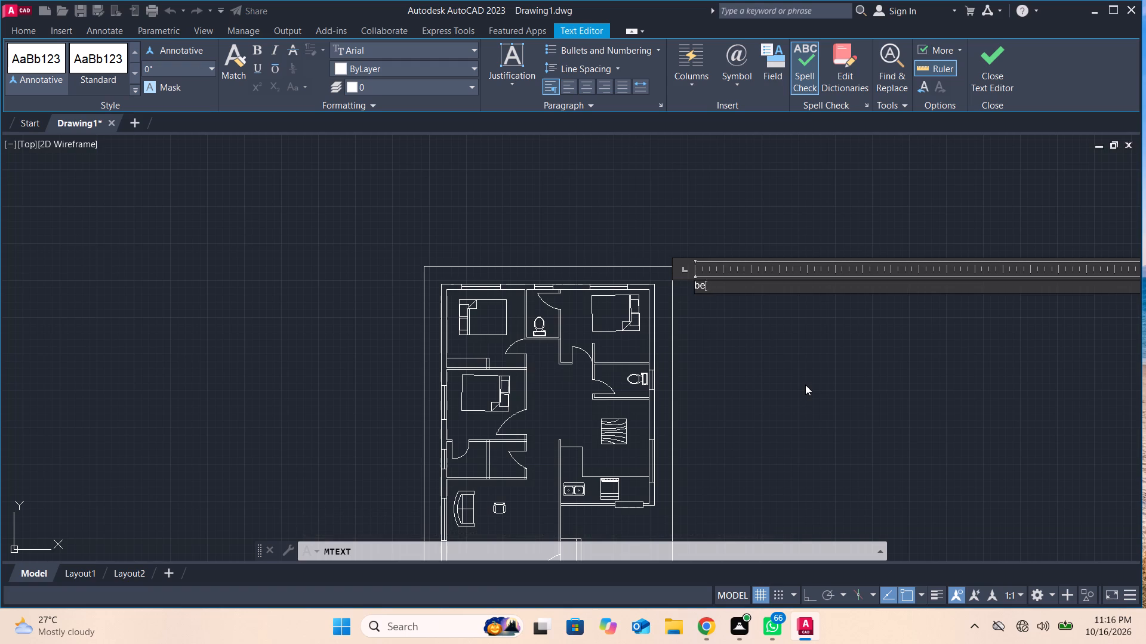
{"action": "key", "text": "BackSpace"}
{"action": "key", "text": "BackSpace"}
{"action": "key", "text": "BackSpace"}
{"action": "type", "text": "BEDROOM"}
{"action": "left_click", "coordinate": [985, 47]}
Set the text height of the BEDROOM label to 9", and raise it to 10".
{"action": "scroll", "coordinate": [759, 362], "scroll_direction": "up", "scroll_amount": 2}
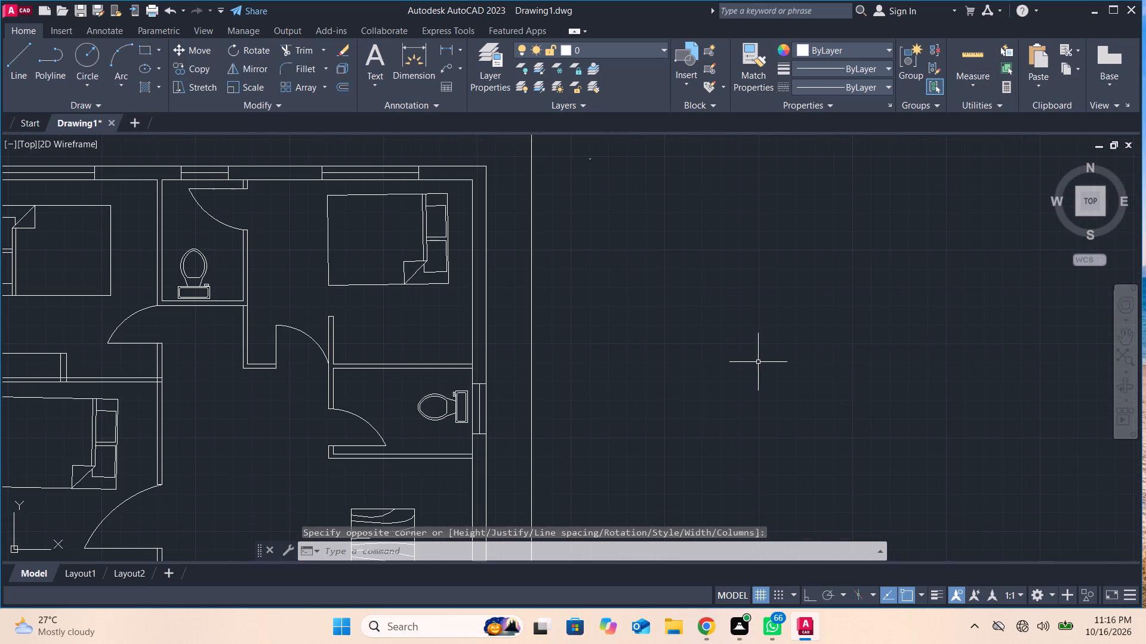
{"action": "middle_click_drag", "start_coordinate": [660, 263], "coordinate": [729, 400]}
{"action": "left_click_drag", "start_coordinate": [654, 284], "coordinate": [653, 315]}
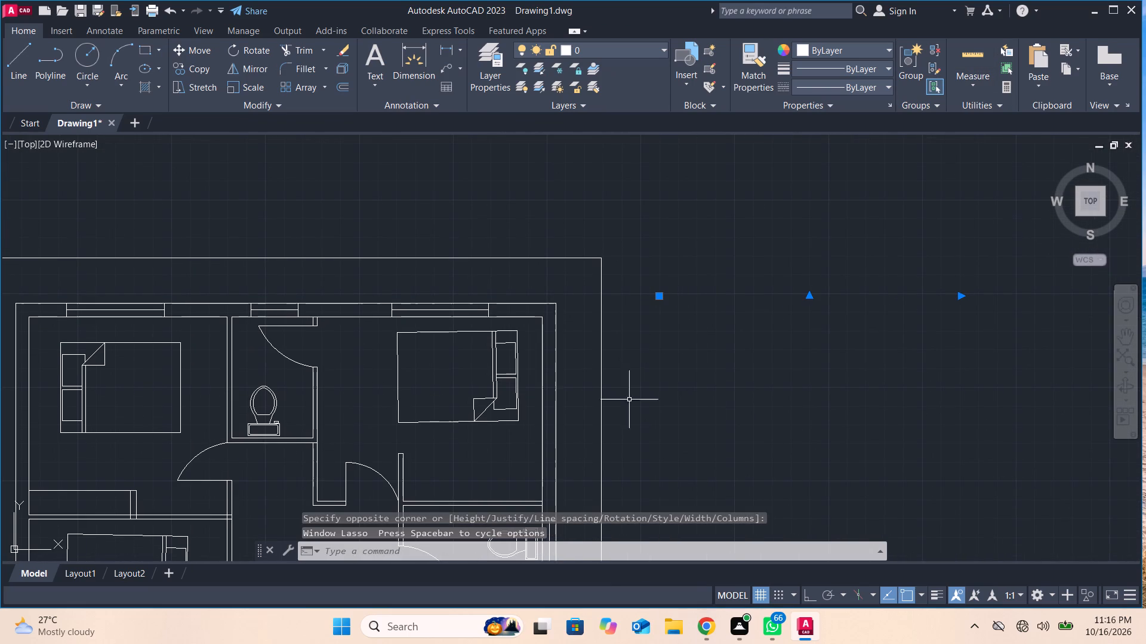
{"action": "key", "text": "ctrl+1"}
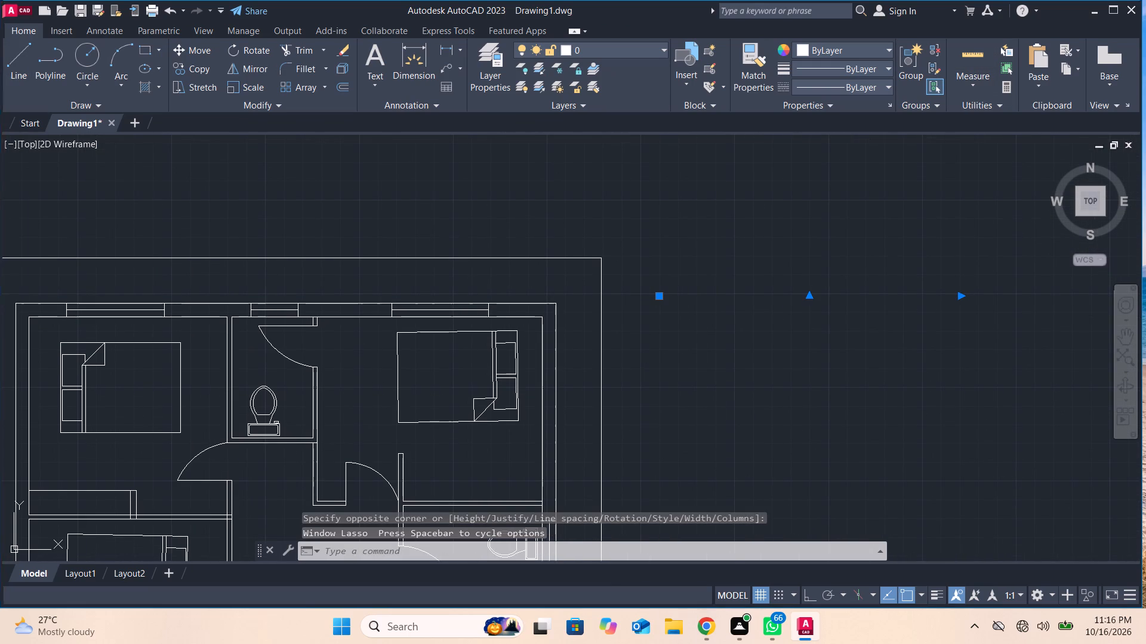
{"action": "scroll", "coordinate": [93, 215], "scroll_direction": "down", "scroll_amount": 1}
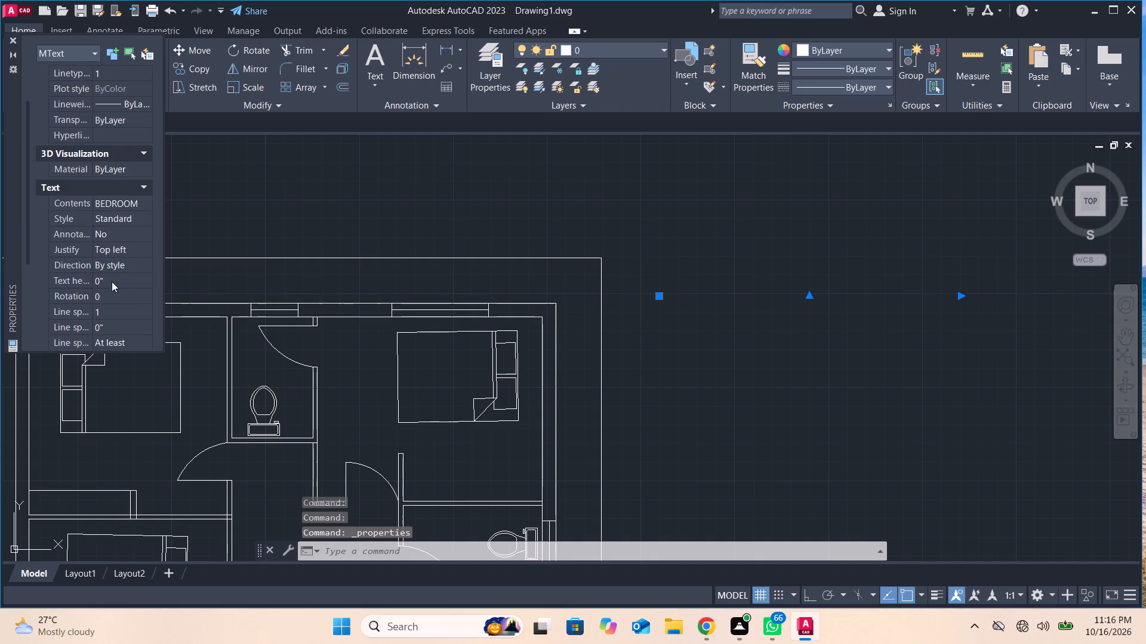
{"action": "left_click", "coordinate": [112, 281]}
{"action": "key", "text": "BackSpace"}
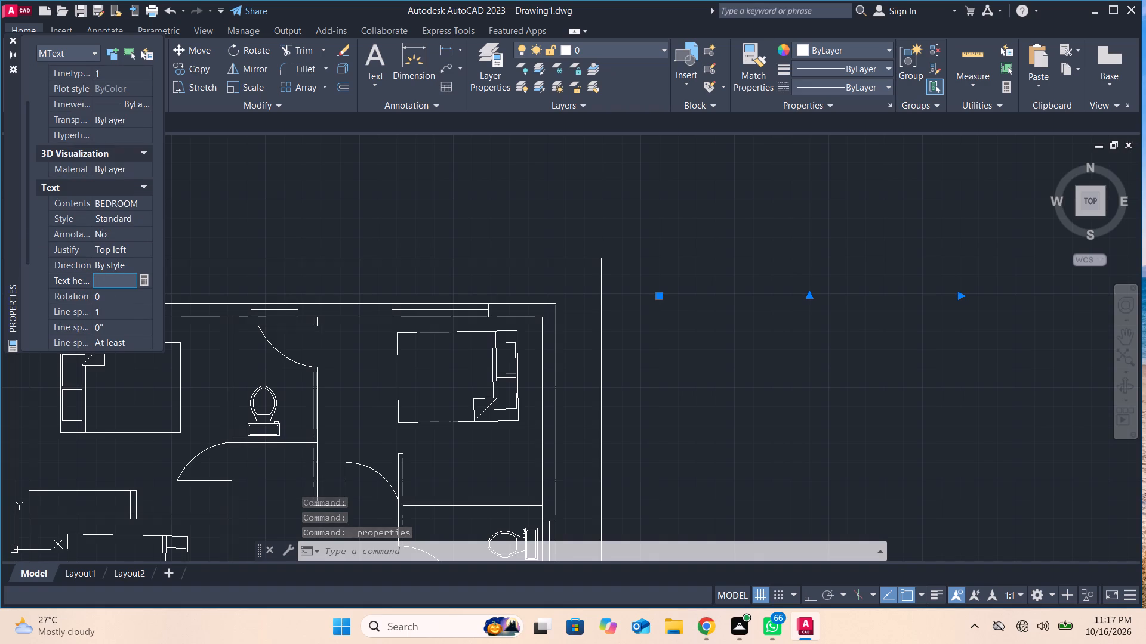
{"action": "key", "text": "9"}
{"action": "key", "text": "Return"}
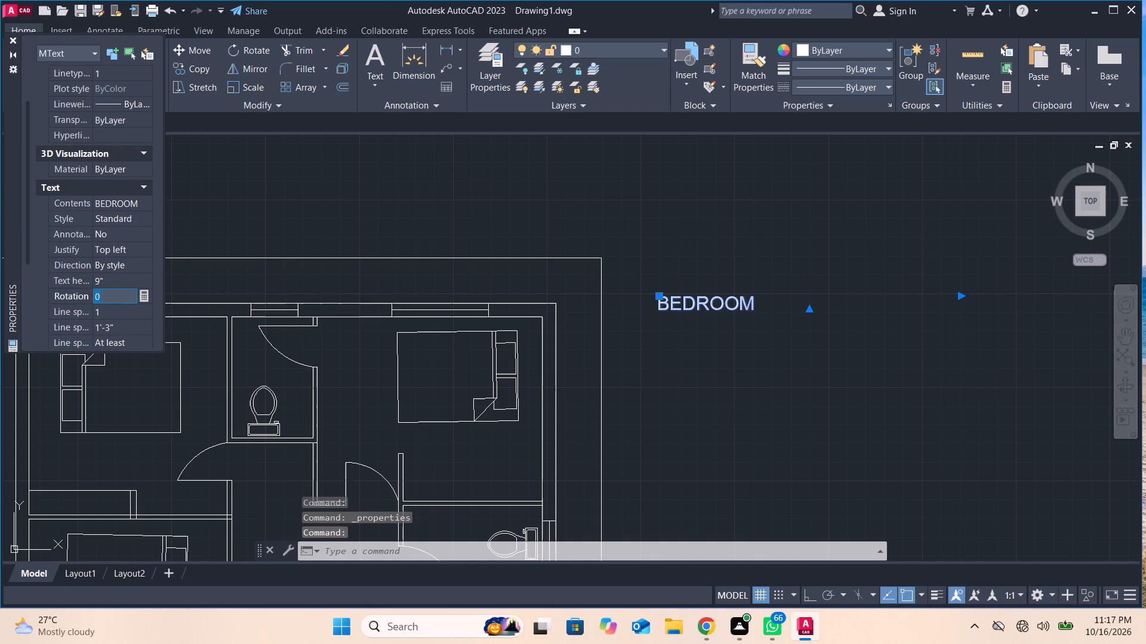
{"action": "left_click", "coordinate": [119, 281]}
{"action": "key", "text": "BackSpace"}
{"action": "type", "text": "10"}
{"action": "key", "text": "Return"}
{"action": "left_click", "coordinate": [363, 240]}
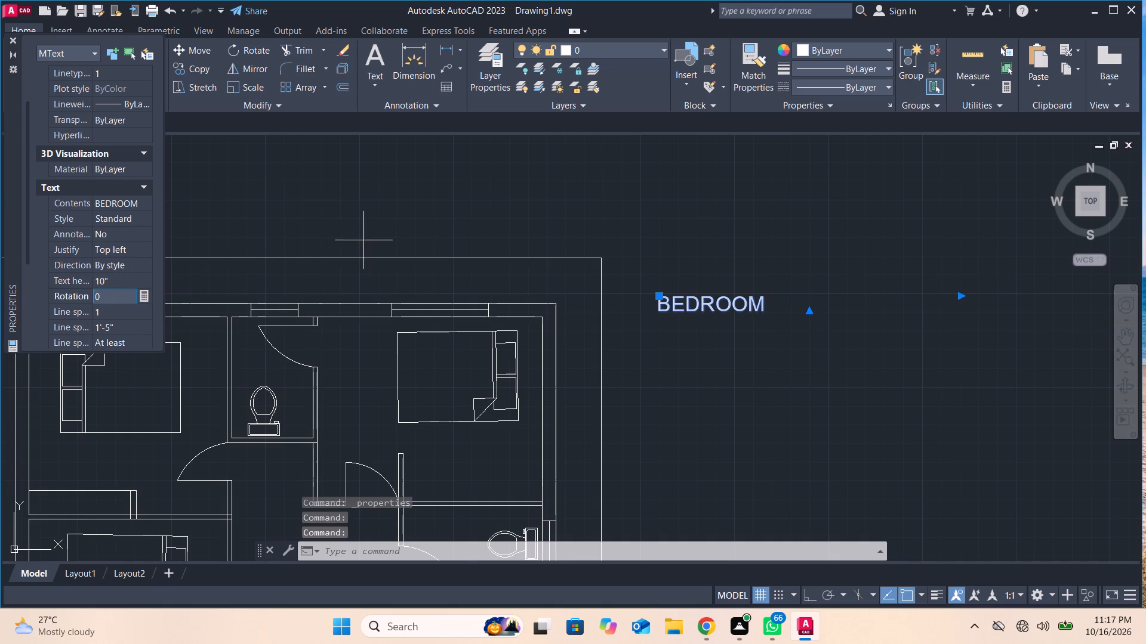
{"action": "left_click", "coordinate": [15, 42]}
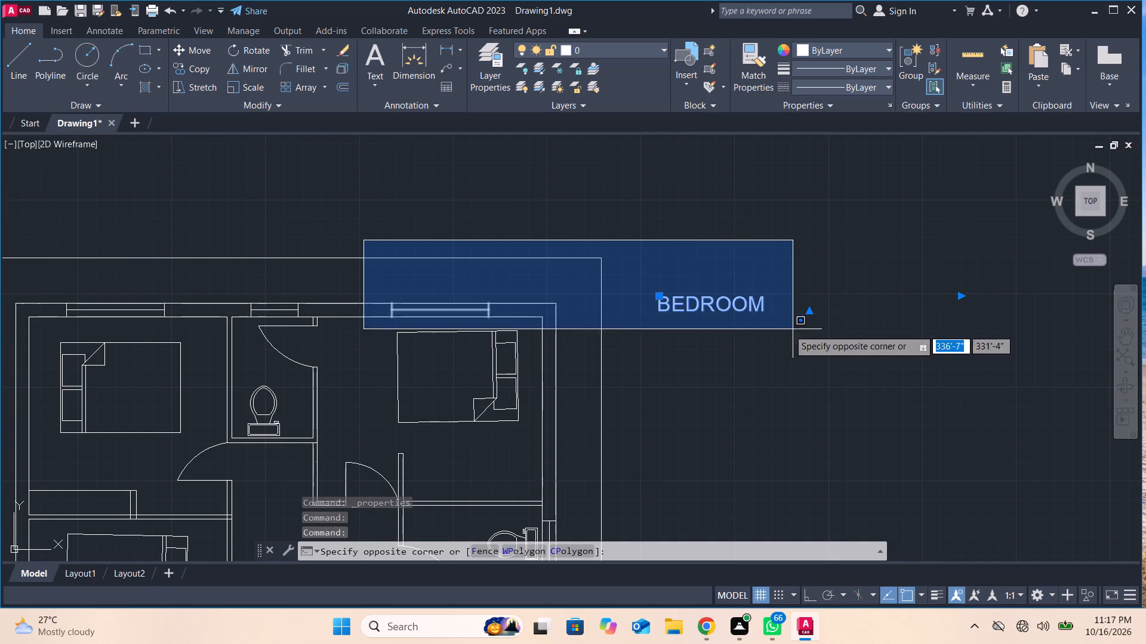
{"action": "left_click", "coordinate": [657, 210]}
Copy the BEDROOM label below the beds in the three bedrooms and into the small bathroom between the upper bedrooms.
{"action": "left_click", "coordinate": [716, 304]}
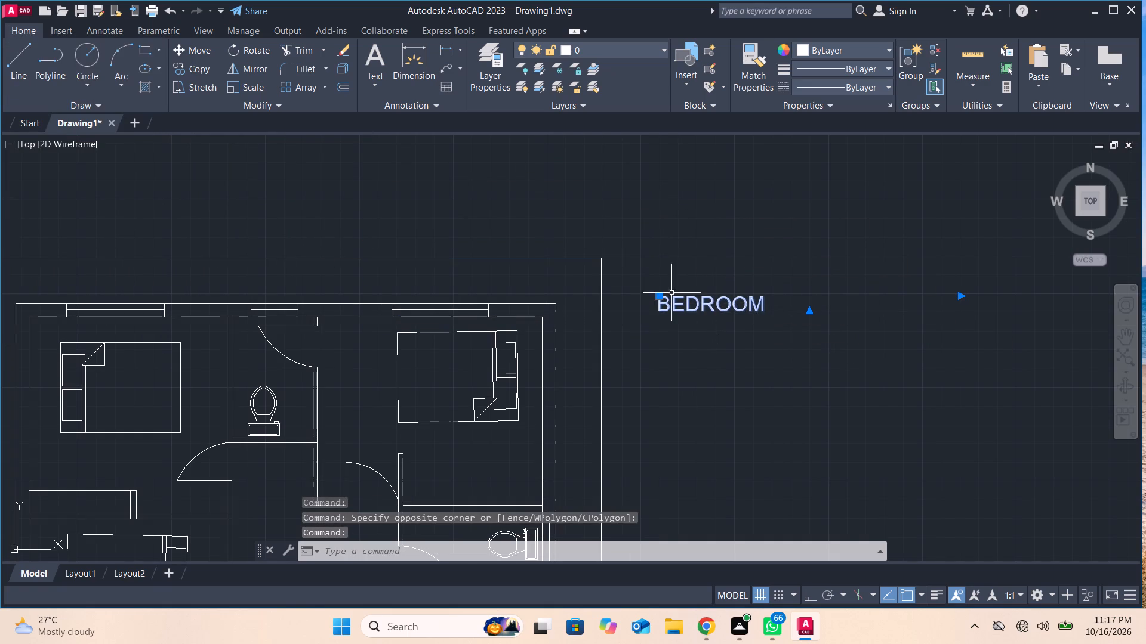
{"action": "left_click", "coordinate": [196, 66]}
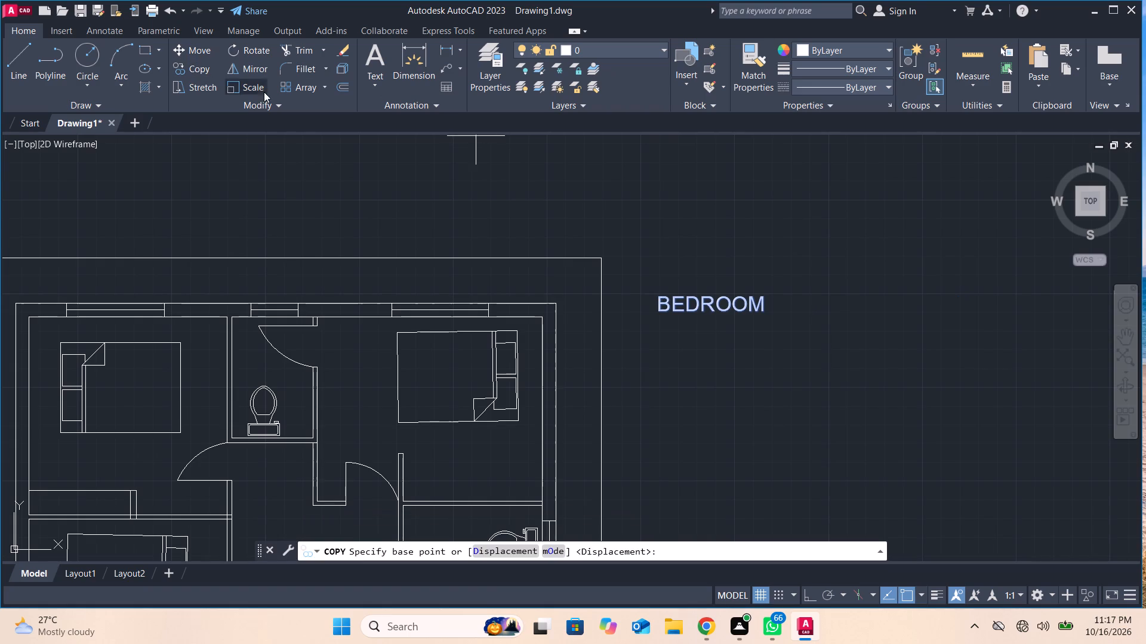
{"action": "left_click_drag", "start_coordinate": [701, 308], "coordinate": [454, 390]}
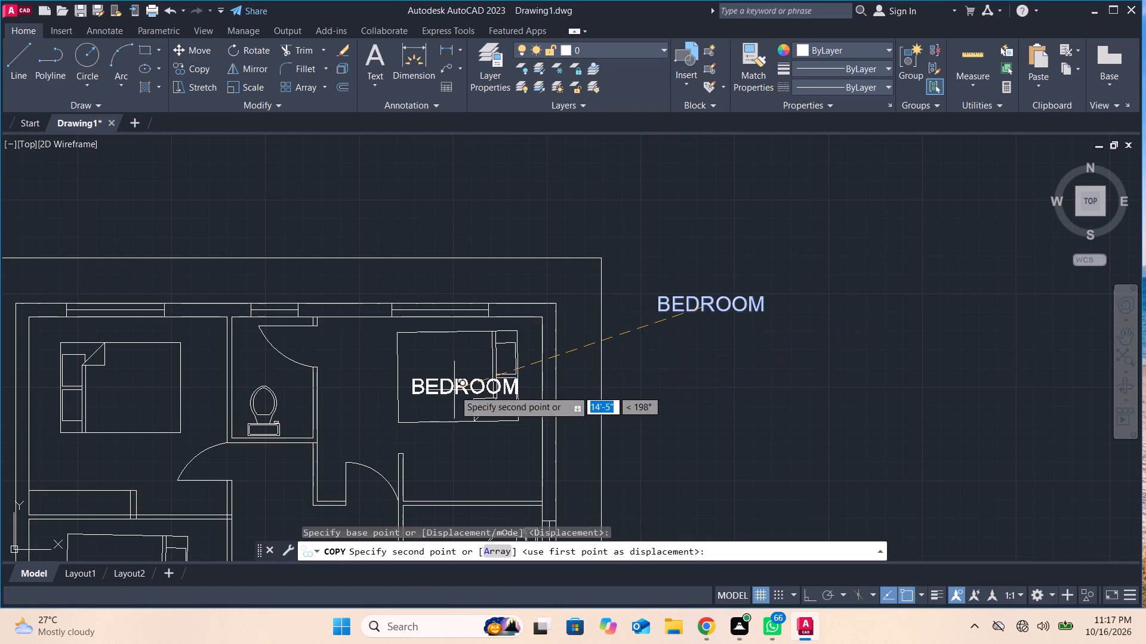
{"action": "middle_click_drag", "start_coordinate": [454, 390], "coordinate": [486, 221]}
{"action": "left_click", "coordinate": [492, 283]}
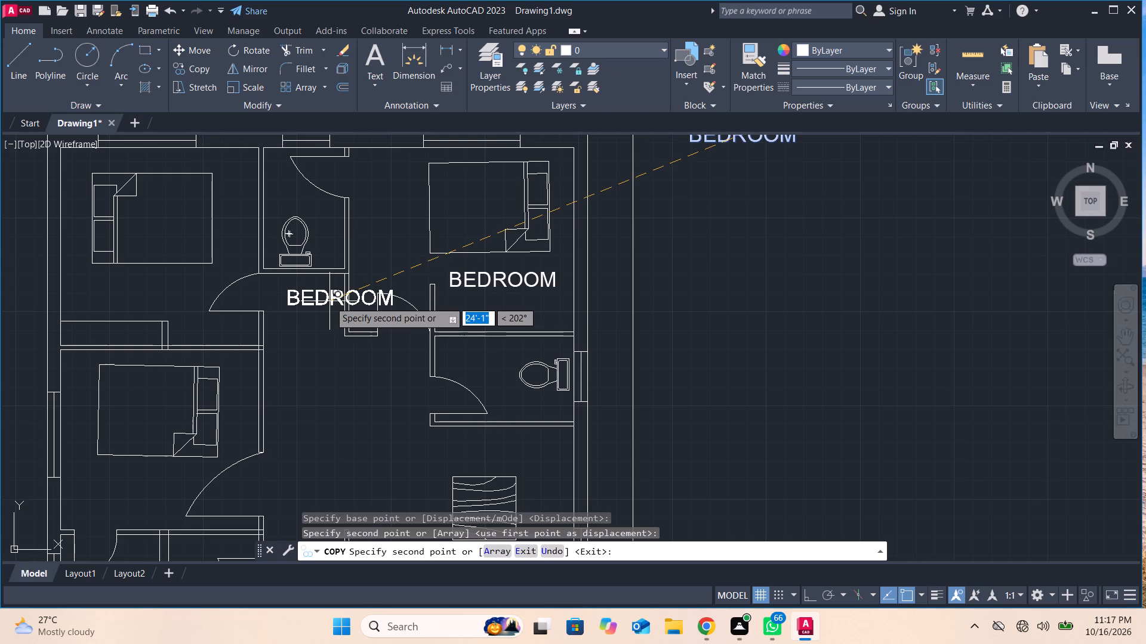
{"action": "left_click", "coordinate": [310, 205]}
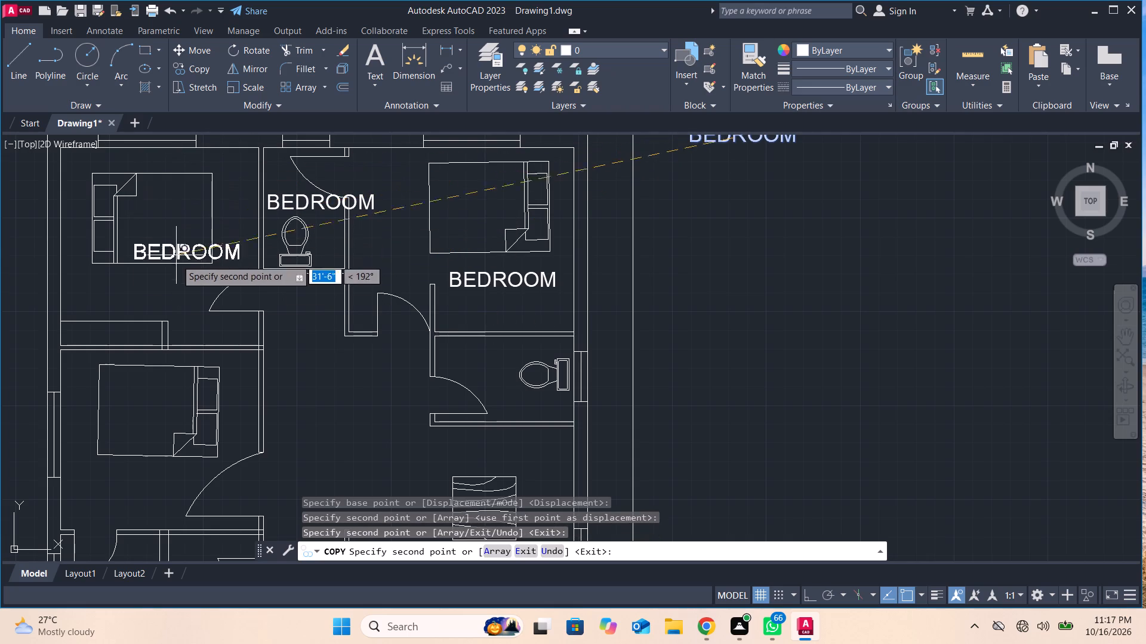
{"action": "left_click", "coordinate": [144, 282]}
{"action": "scroll", "coordinate": [150, 415], "scroll_direction": "down", "scroll_amount": 1}
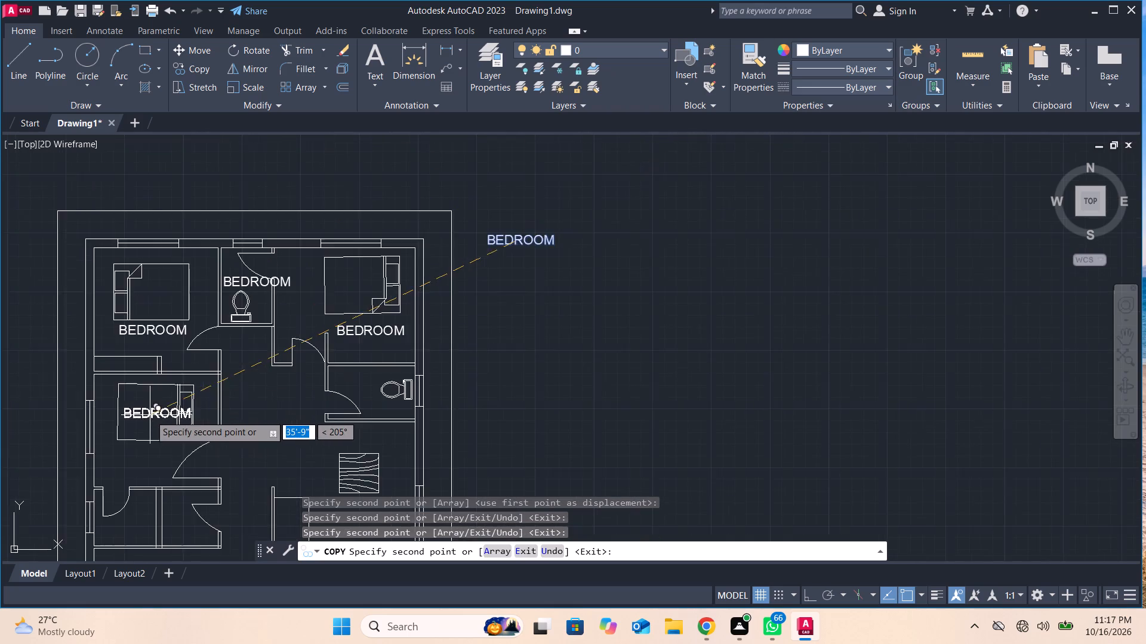
{"action": "middle_click_drag", "start_coordinate": [150, 415], "coordinate": [306, 338]}
{"action": "scroll", "coordinate": [283, 382], "scroll_direction": "up", "scroll_amount": 3}
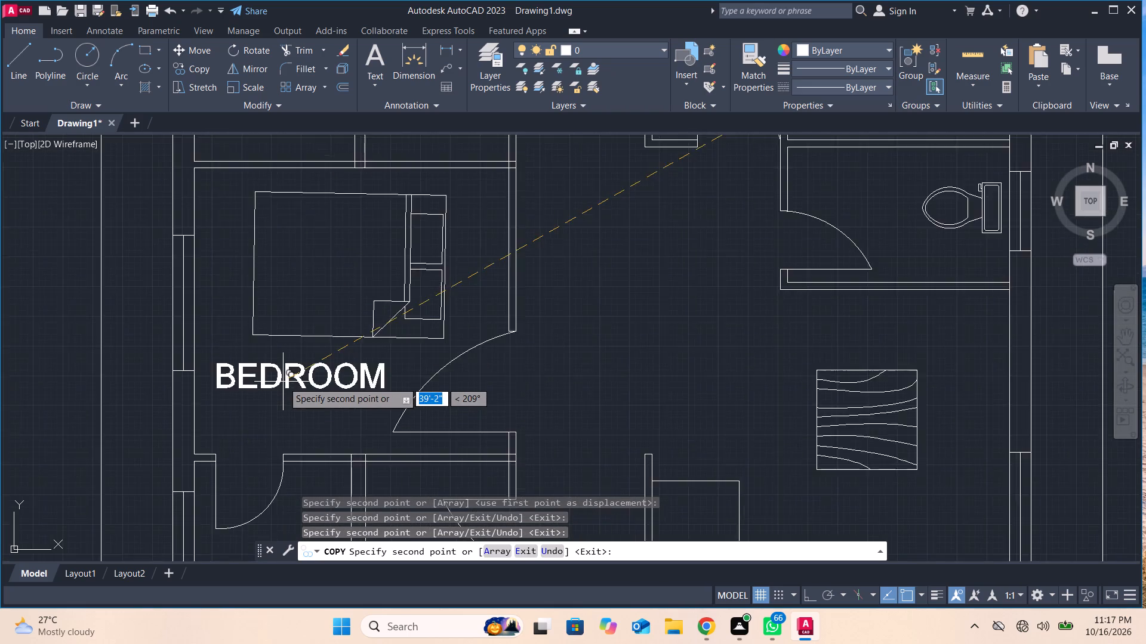
{"action": "left_click", "coordinate": [282, 363]}
Place further BEDROOM copies in the two small rooms above the living room and in the living room below the chair.
{"action": "scroll", "coordinate": [290, 366], "scroll_direction": "down", "scroll_amount": 3}
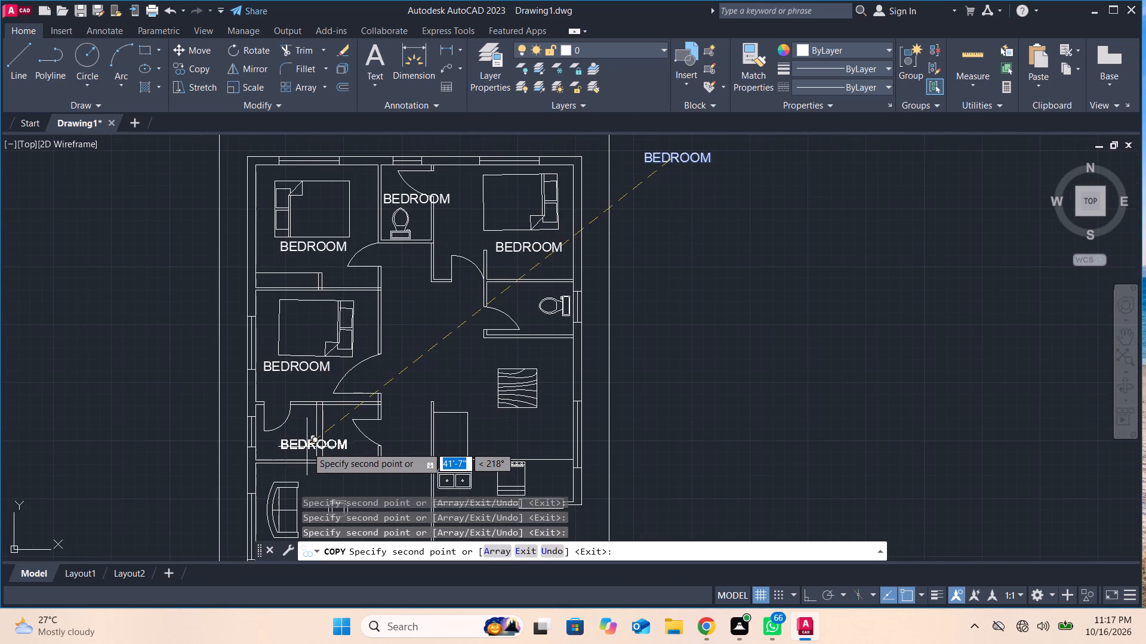
{"action": "middle_click_drag", "start_coordinate": [307, 447], "coordinate": [343, 333]}
{"action": "scroll", "coordinate": [307, 447], "scroll_direction": "down", "scroll_amount": 1}
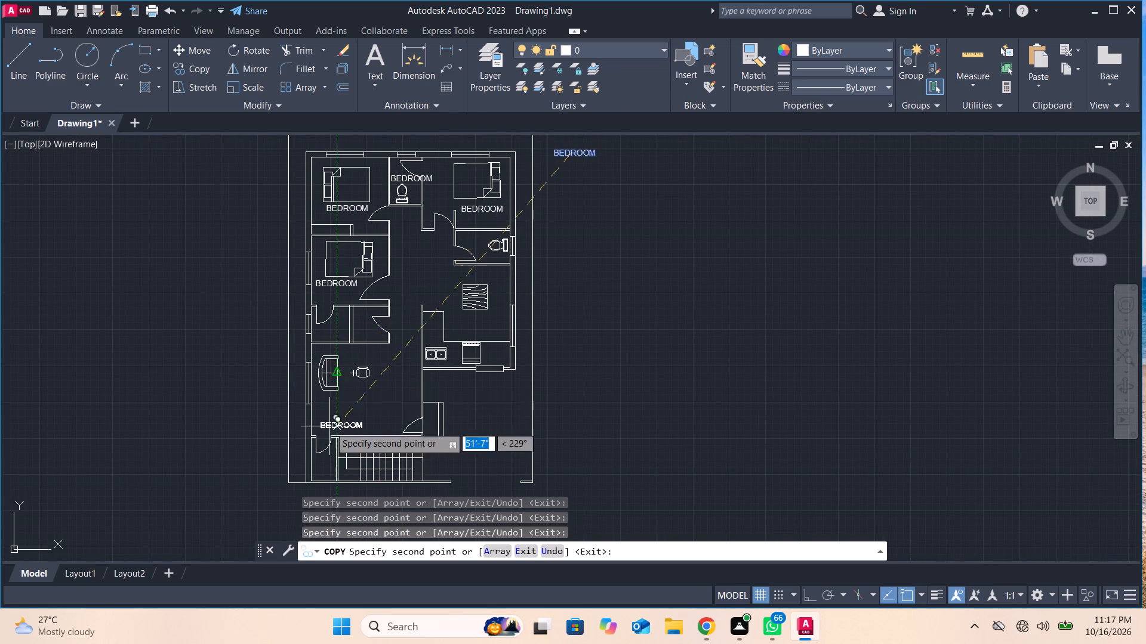
{"action": "scroll", "coordinate": [329, 426], "scroll_direction": "up", "scroll_amount": 3}
{"action": "middle_click_drag", "start_coordinate": [318, 290], "coordinate": [317, 558]}
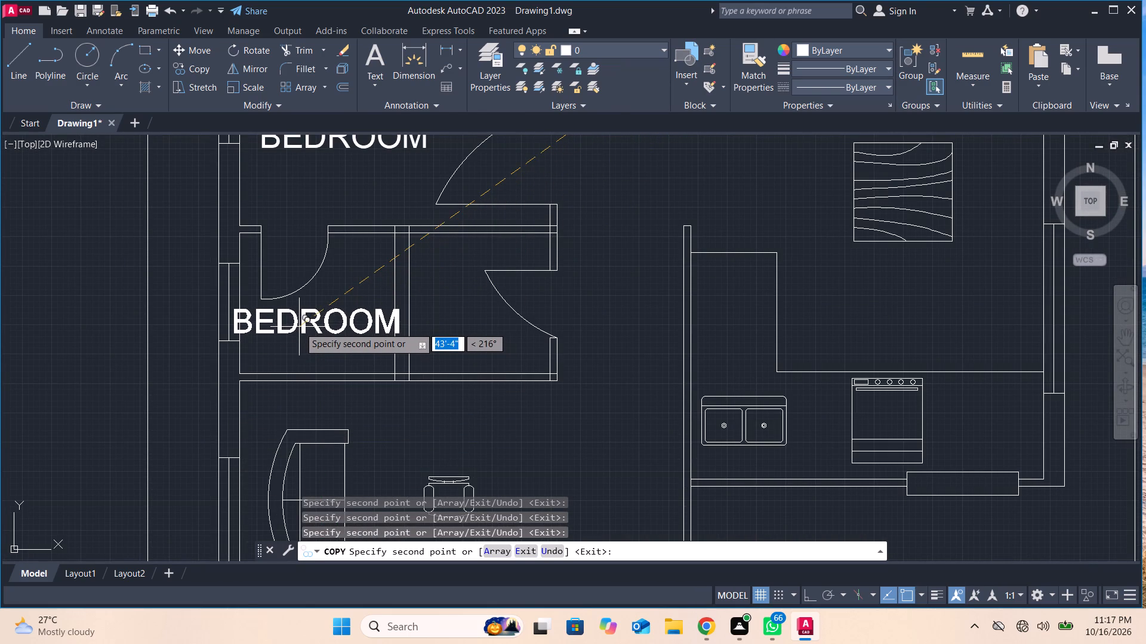
{"action": "left_click", "coordinate": [301, 325]}
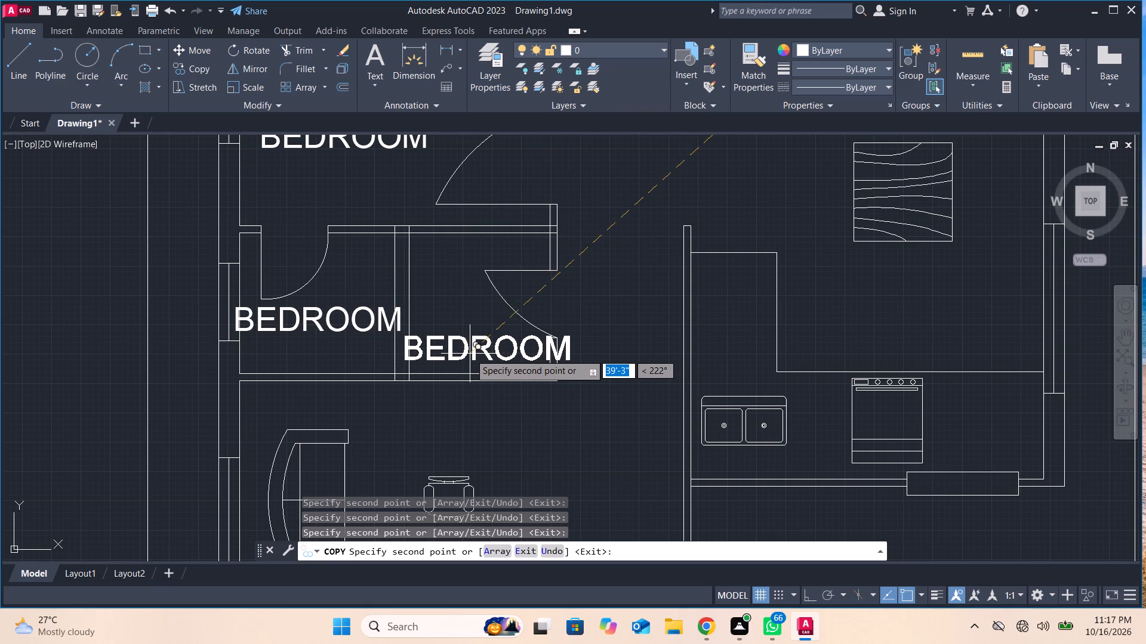
{"action": "left_click", "coordinate": [480, 354]}
{"action": "middle_click_drag", "start_coordinate": [403, 454], "coordinate": [416, 317]}
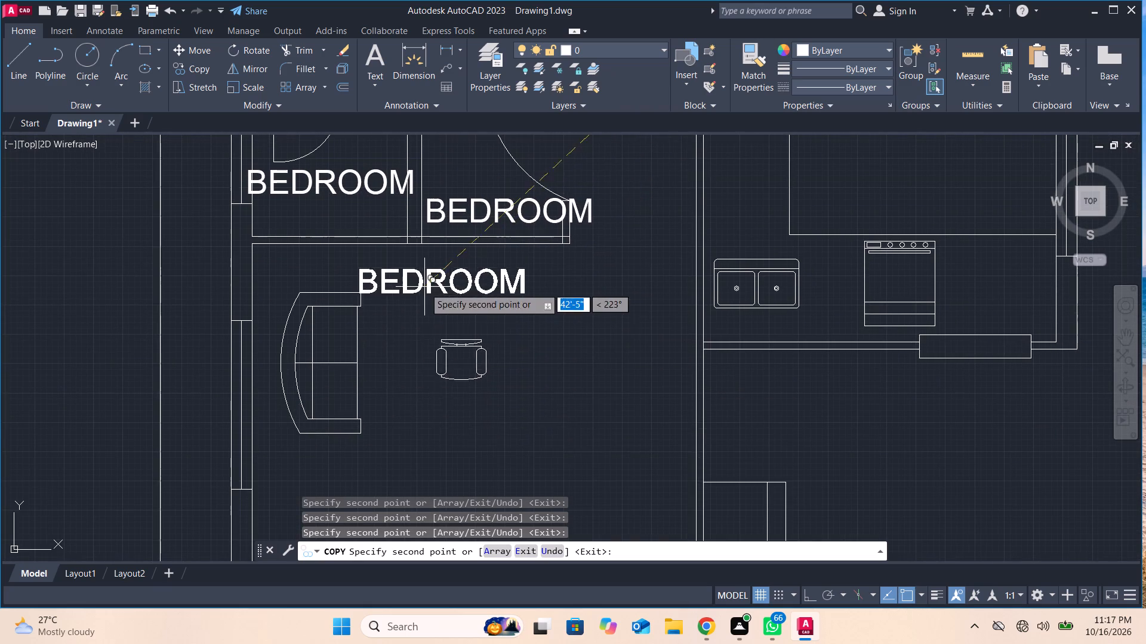
{"action": "left_click", "coordinate": [451, 436]}
Place BEDROOM copies on the lower part of the staircase and in the small room beside it.
{"action": "scroll", "coordinate": [495, 327], "scroll_direction": "down", "scroll_amount": 2}
{"action": "middle_click_drag", "start_coordinate": [520, 467], "coordinate": [526, 364]}
{"action": "left_click", "coordinate": [501, 414]}
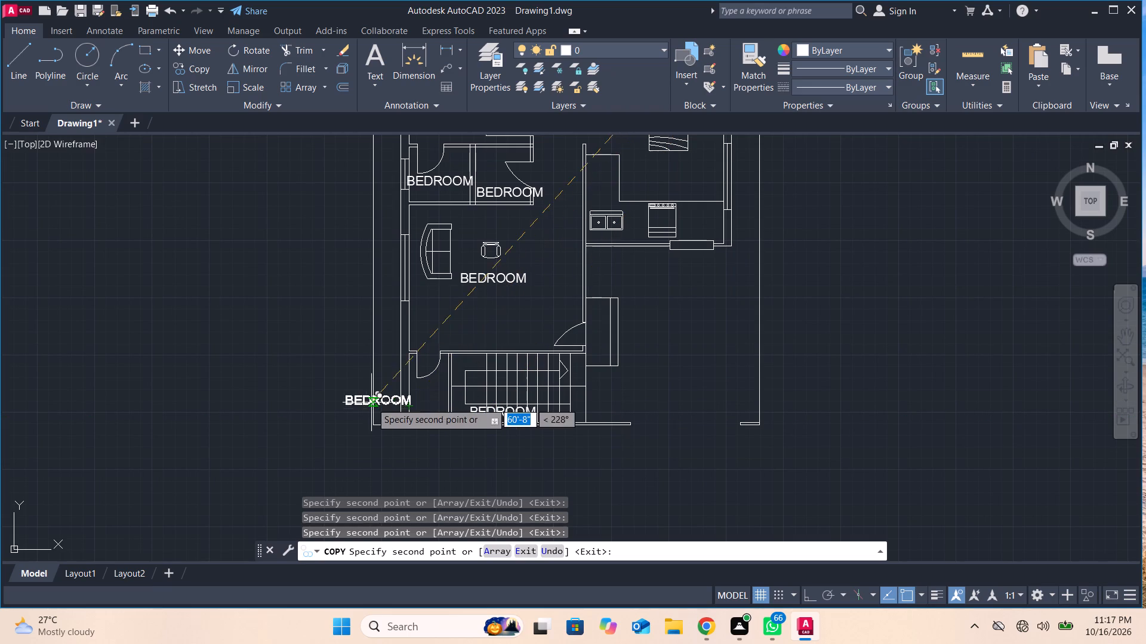
{"action": "scroll", "coordinate": [435, 397], "scroll_direction": "up", "scroll_amount": 4}
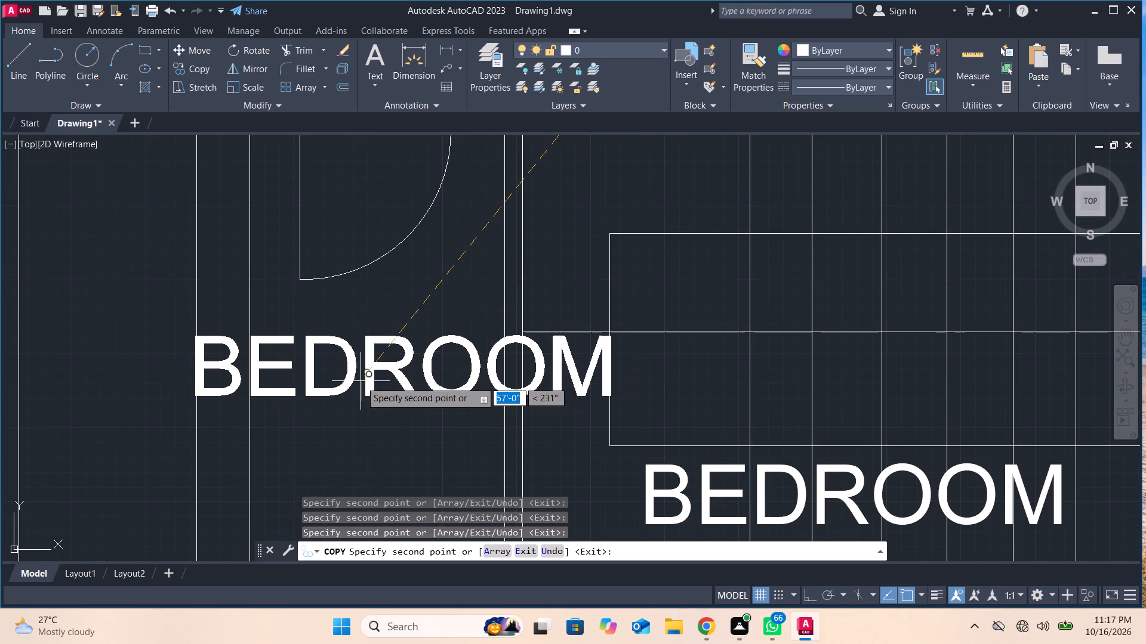
{"action": "middle_click", "coordinate": [361, 381]}
{"action": "left_click", "coordinate": [362, 381]}
Place a BEDROOM copy in the open area beside the staircase, near the gap in the lower boundary wall.
{"action": "scroll", "coordinate": [735, 387], "scroll_direction": "down", "scroll_amount": 2}
{"action": "middle_click", "coordinate": [735, 387]}
{"action": "scroll", "coordinate": [735, 387], "scroll_direction": "down", "scroll_amount": 1}
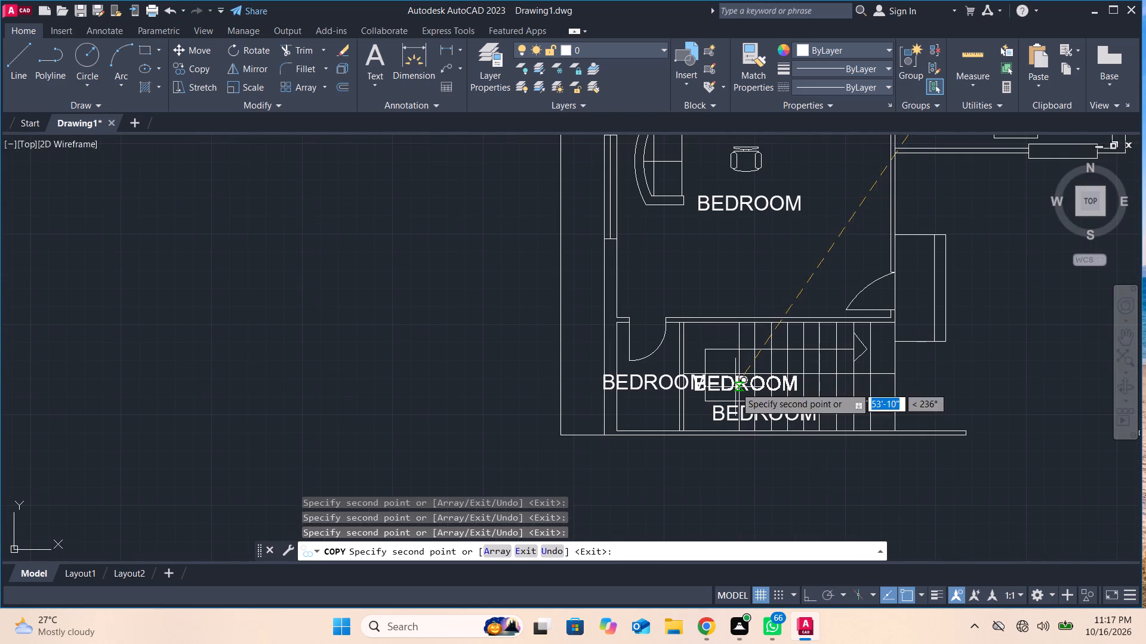
{"action": "middle_click_drag", "start_coordinate": [735, 387], "coordinate": [435, 387]}
{"action": "middle_click_drag", "start_coordinate": [436, 385], "coordinate": [489, 374]}
{"action": "middle_click_drag", "start_coordinate": [838, 336], "coordinate": [327, 442]}
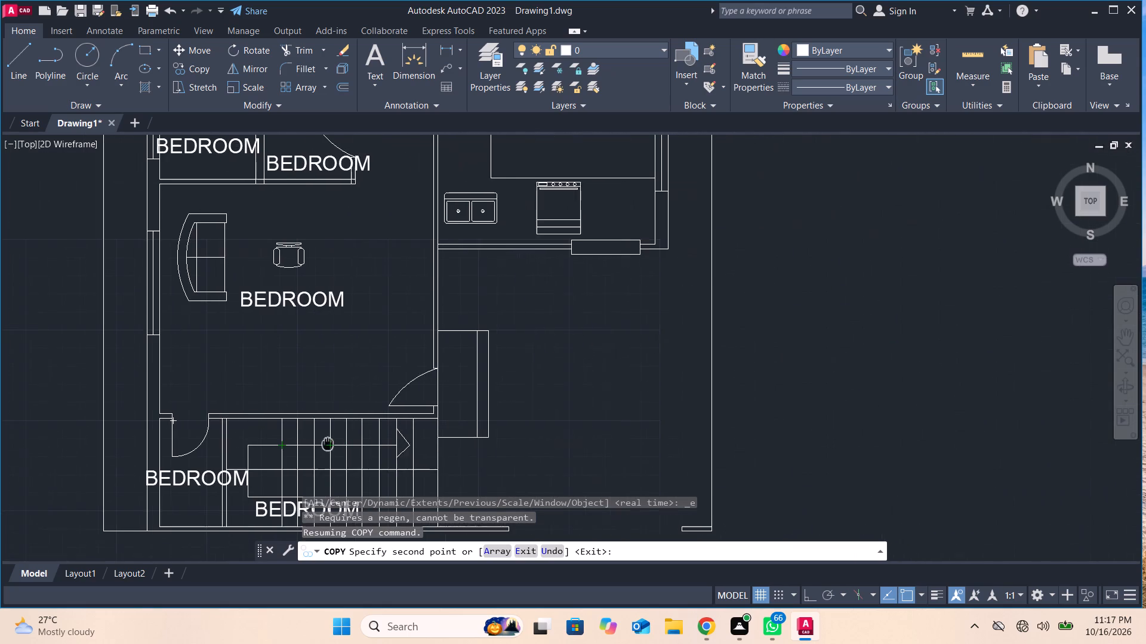
{"action": "middle_click_drag", "start_coordinate": [327, 442], "coordinate": [325, 442]}
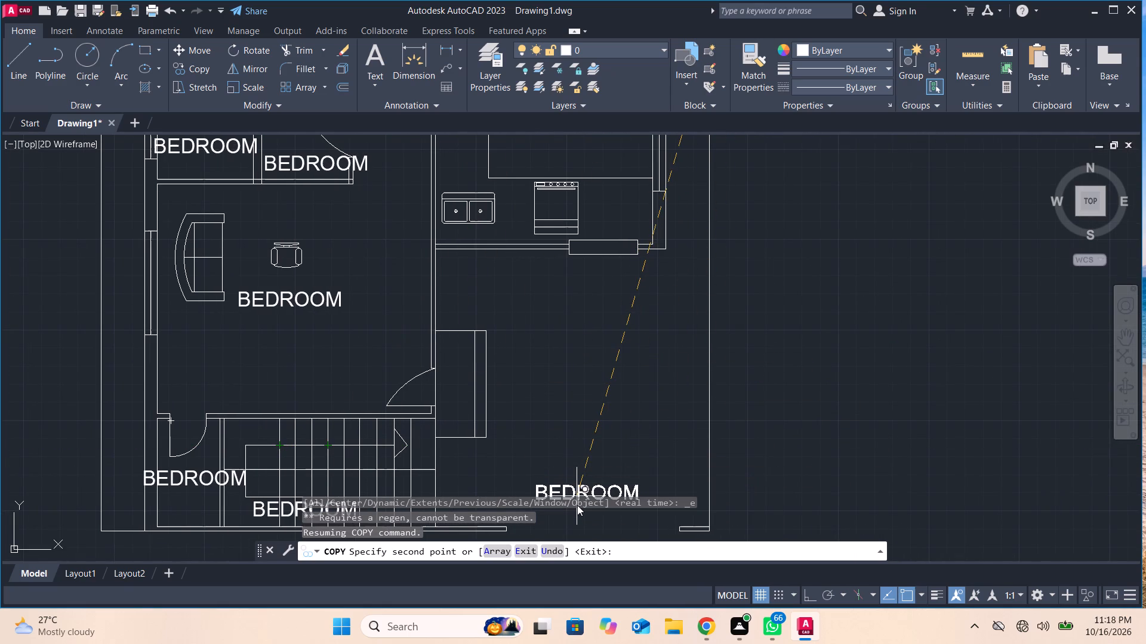
{"action": "left_click", "coordinate": [577, 505]}
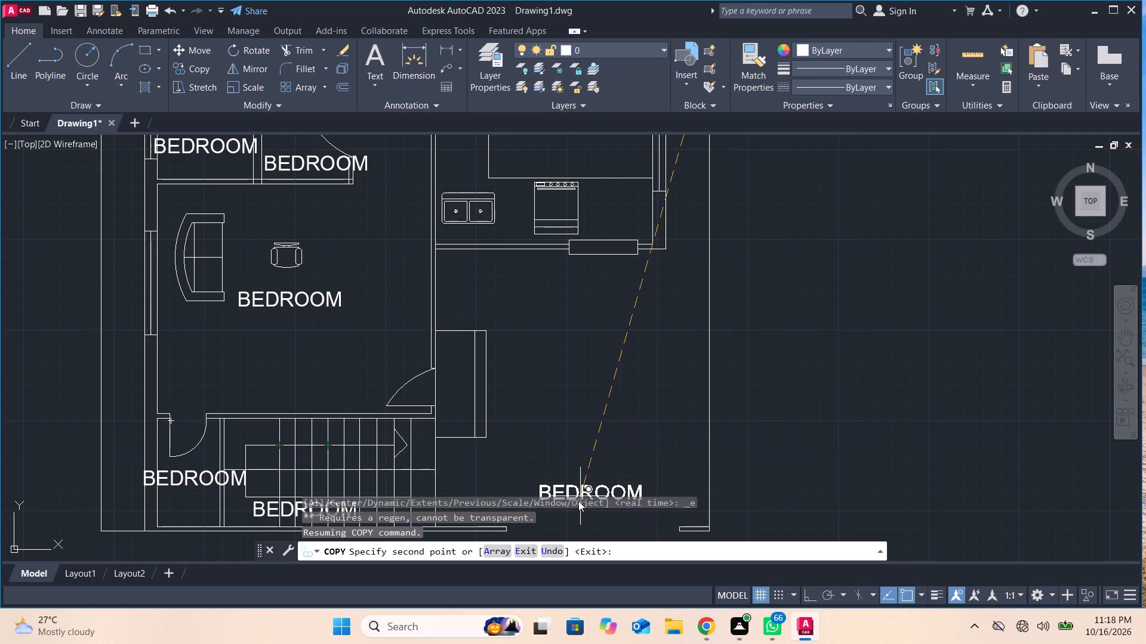
{"action": "left_click", "coordinate": [578, 501]}
{"action": "middle_click_drag", "start_coordinate": [587, 410], "coordinate": [606, 301]}
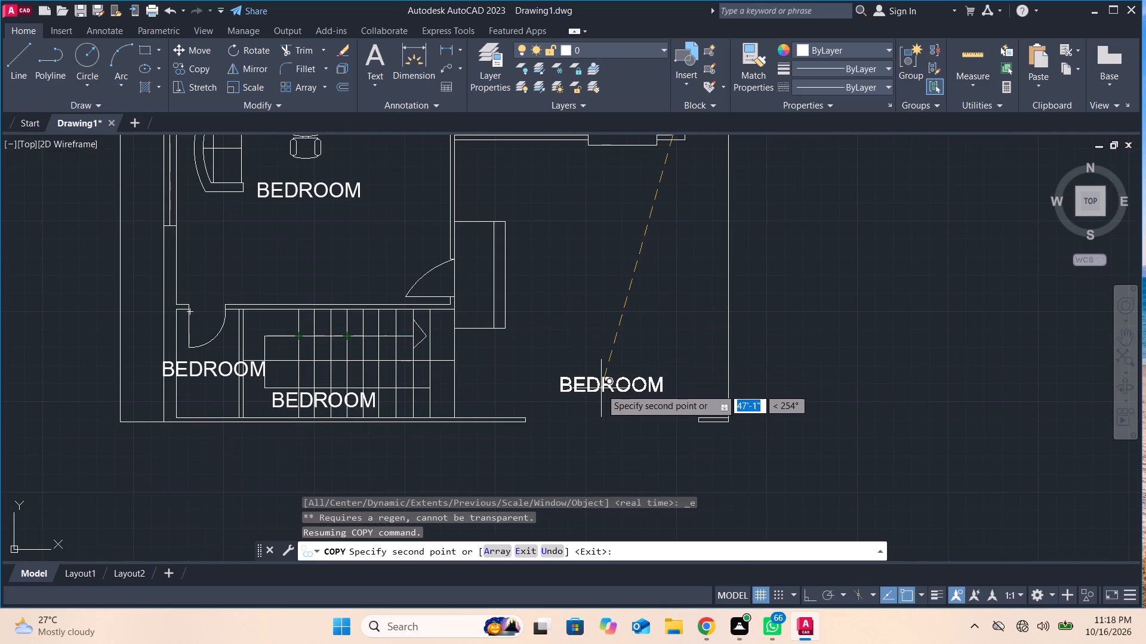
{"action": "left_click", "coordinate": [602, 390]}
Place BEDROOM copies between the wooden table and the kitchen counter and in the bathroom above the table, ending the copying.
{"action": "middle_click_drag", "start_coordinate": [596, 278], "coordinate": [560, 584]}
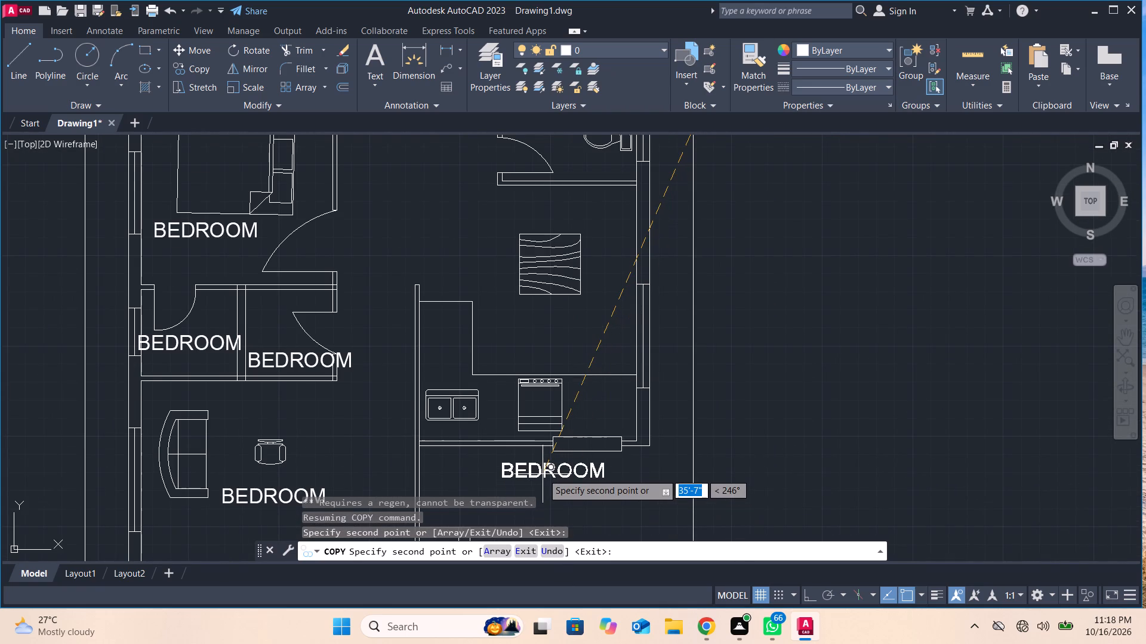
{"action": "left_click", "coordinate": [532, 346]}
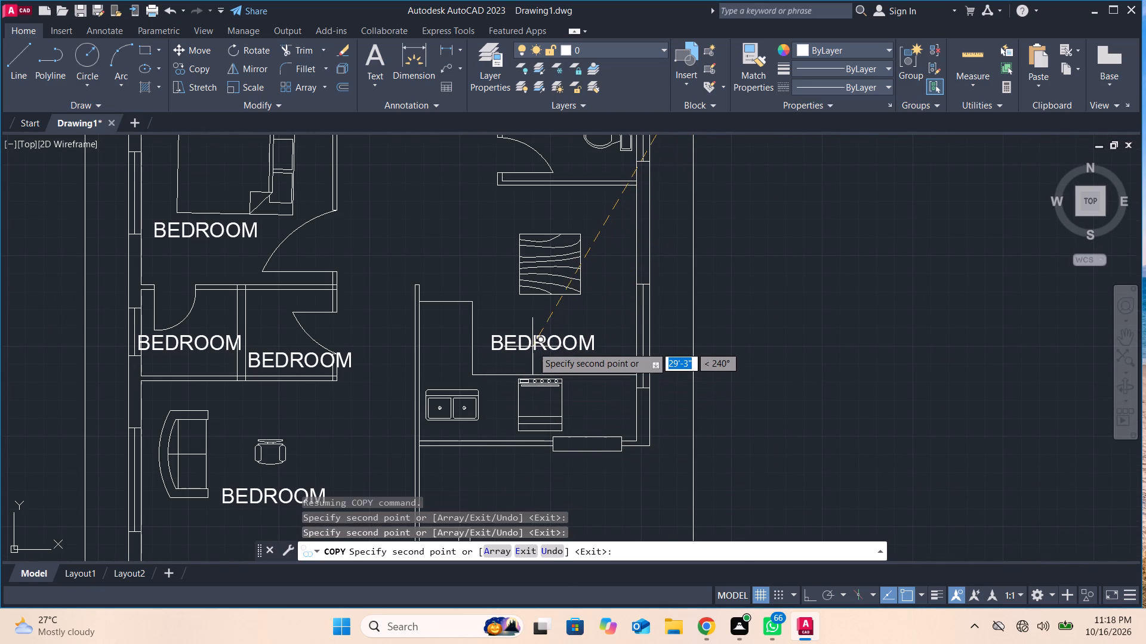
{"action": "middle_click_drag", "start_coordinate": [535, 317], "coordinate": [520, 573]}
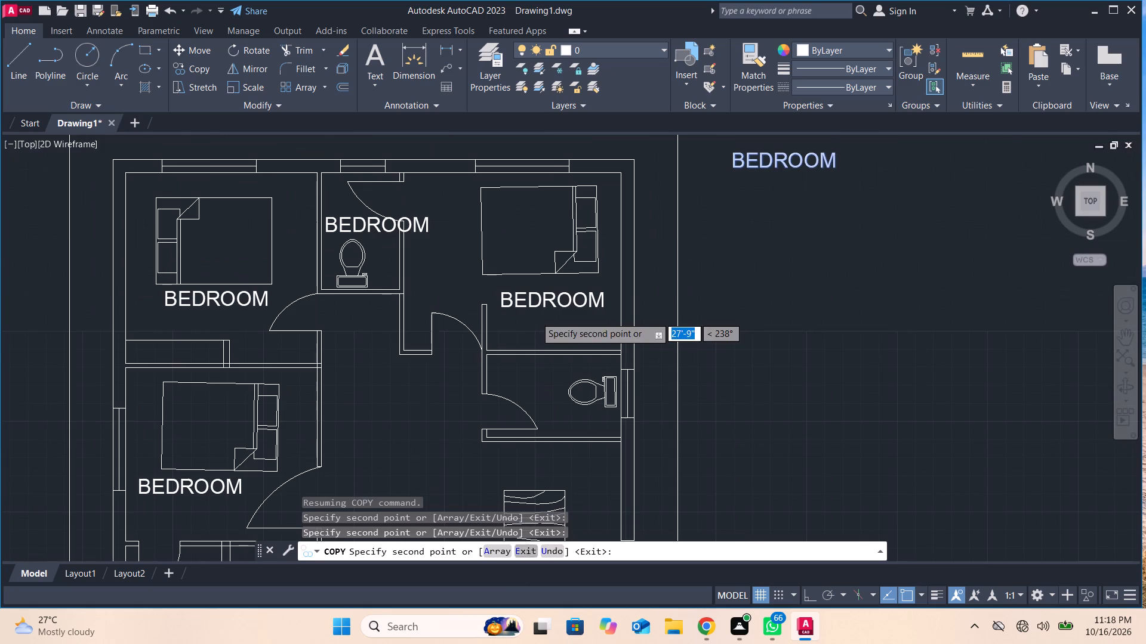
{"action": "left_click", "coordinate": [531, 373]}
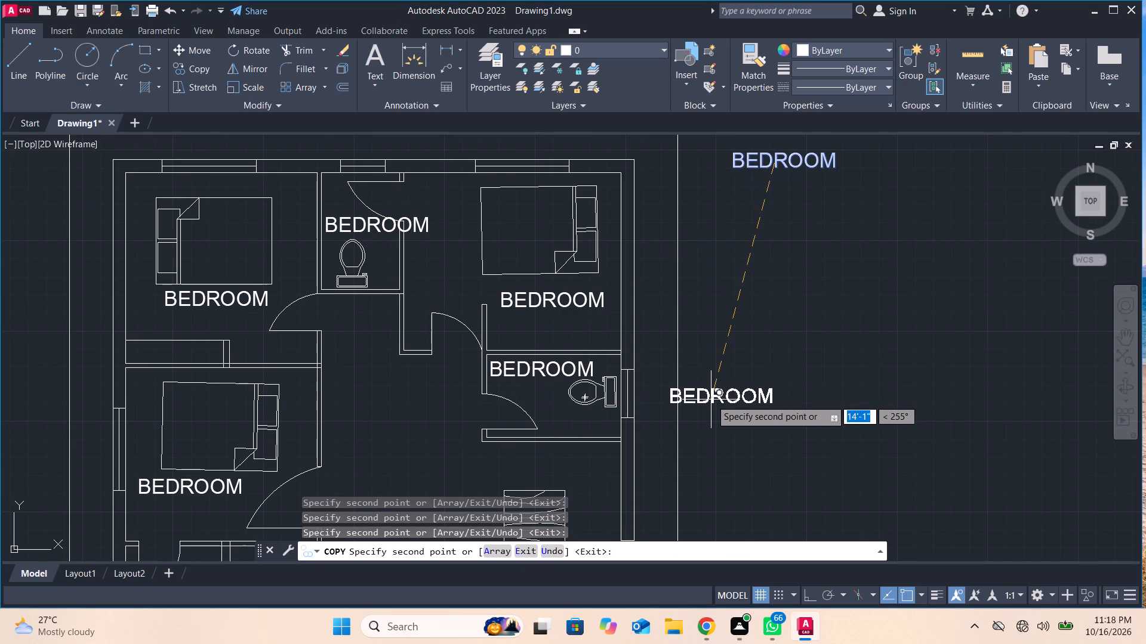
{"action": "key", "text": "Escape"}
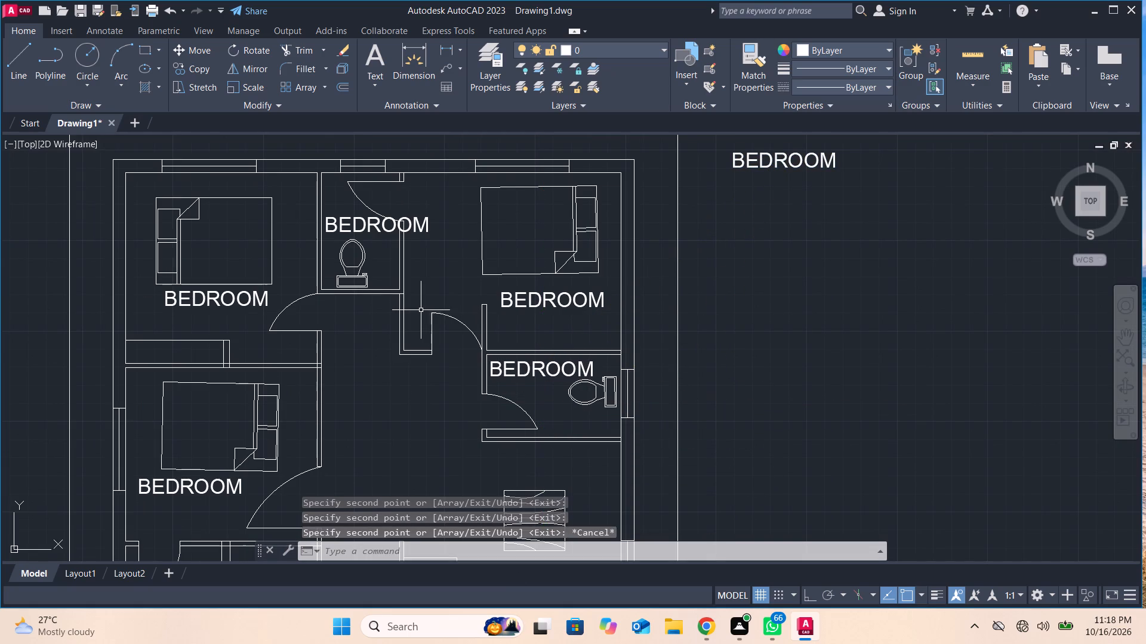
Add the size 11'9"*10'3" as a second line to the BEDROOM label of the upper-right bedroom.
{"action": "double_click", "coordinate": [550, 291]}
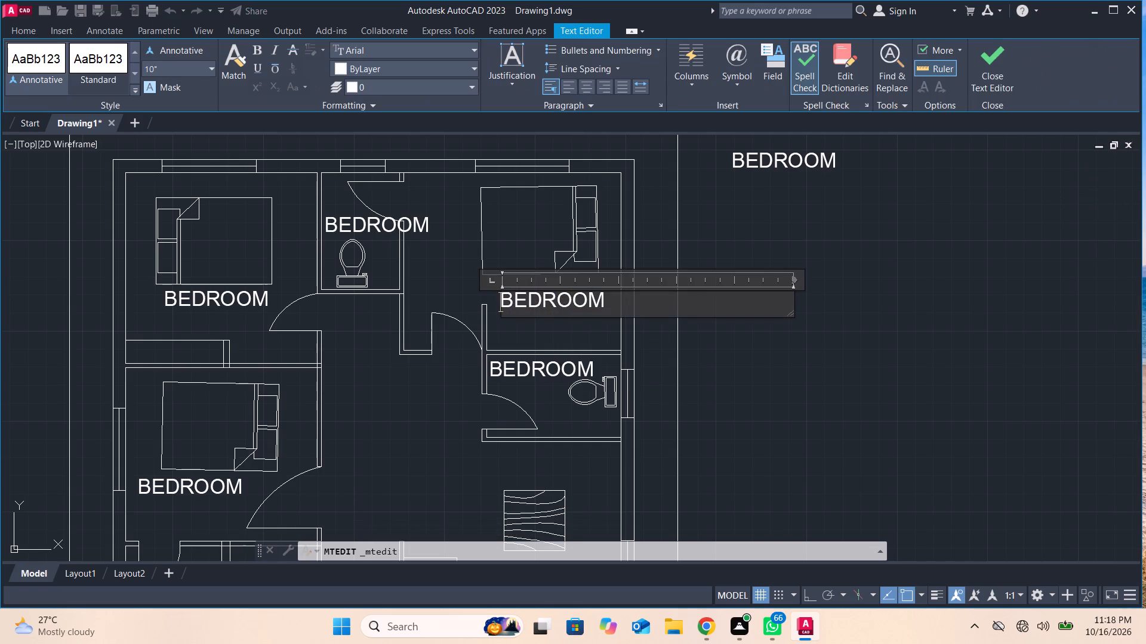
{"action": "key", "text": "Right"}
{"action": "key", "text": "Right"}
{"action": "key", "text": "Right"}
{"action": "key", "text": "Right"}
{"action": "key", "text": "Right"}
{"action": "key", "text": "Right"}
{"action": "key", "text": "Right"}
{"action": "key", "text": "Return"}
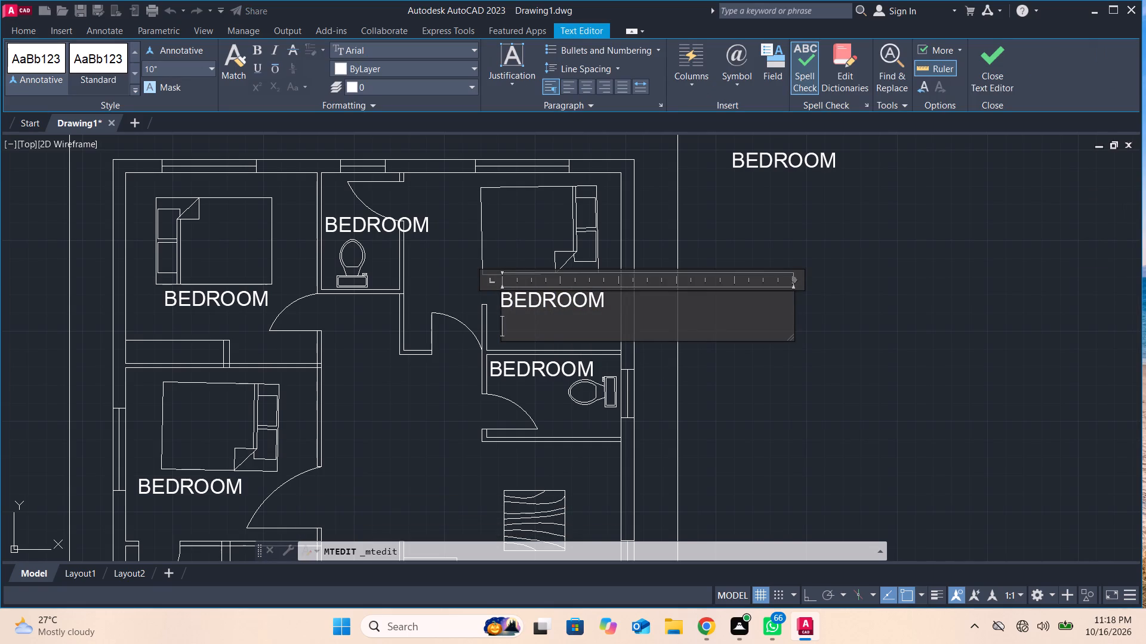
{"action": "type", "text": "11'"}
{"action": "key", "text": "9"}
{"action": "type", "text": "\"*"}
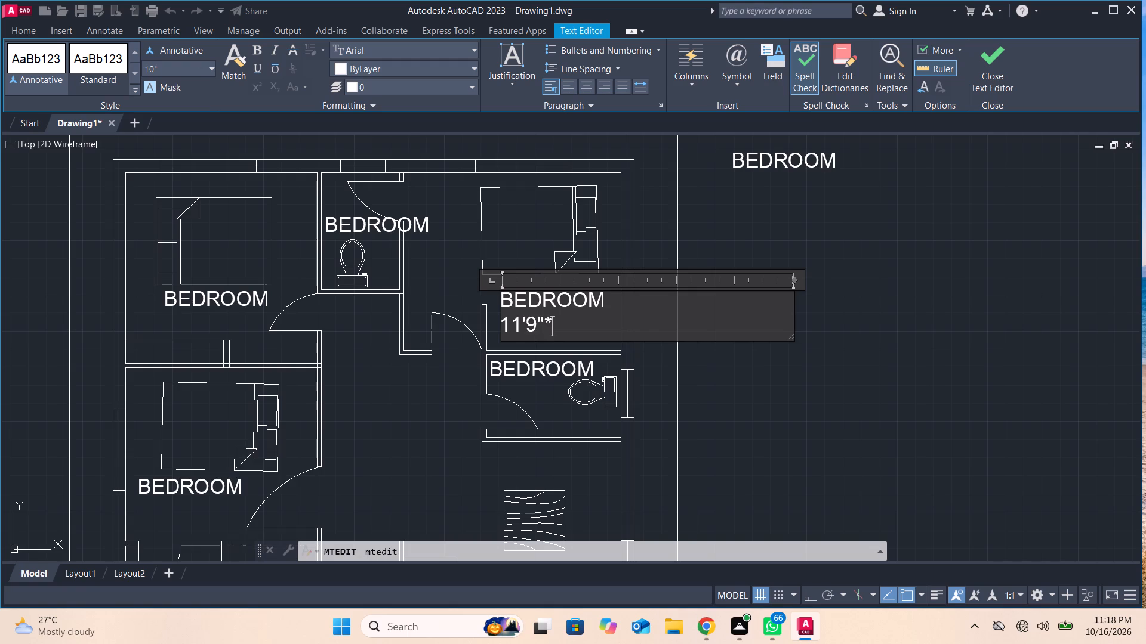
{"action": "type", "text": "10"}
{"action": "key", "text": "apostrophe"}
{"action": "key", "text": "3"}
{"action": "key", "text": "shift+quotedbl"}
{"action": "left_click", "coordinate": [981, 41]}
{"action": "left_click", "coordinate": [988, 54]}
Replace the label in the small bathroom between the upper bedrooms with TOI and the size 4'6"*7' below it.
{"action": "left_click", "coordinate": [390, 227]}
{"action": "left_click", "coordinate": [387, 227]}
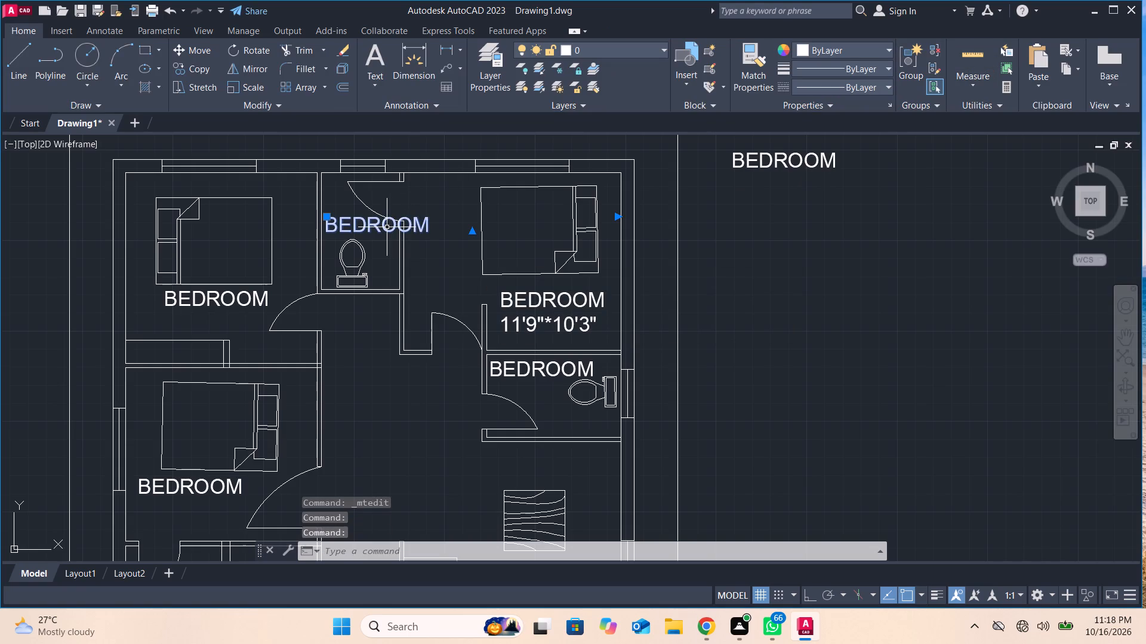
{"action": "double_click", "coordinate": [387, 227]}
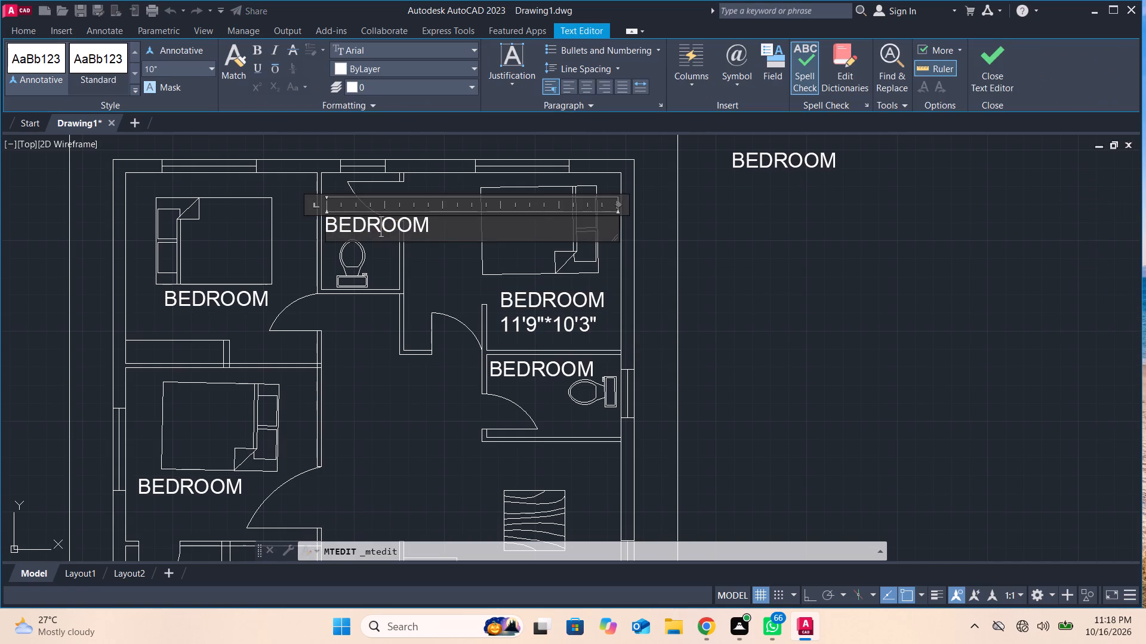
{"action": "key", "text": "Right"}
{"action": "key", "text": "Right"}
{"action": "key", "text": "Right"}
{"action": "key", "text": "BackSpace"}
{"action": "key", "text": "BackSpace"}
{"action": "key", "text": "BackSpace"}
{"action": "key", "text": "BackSpace"}
{"action": "key", "text": "BackSpace"}
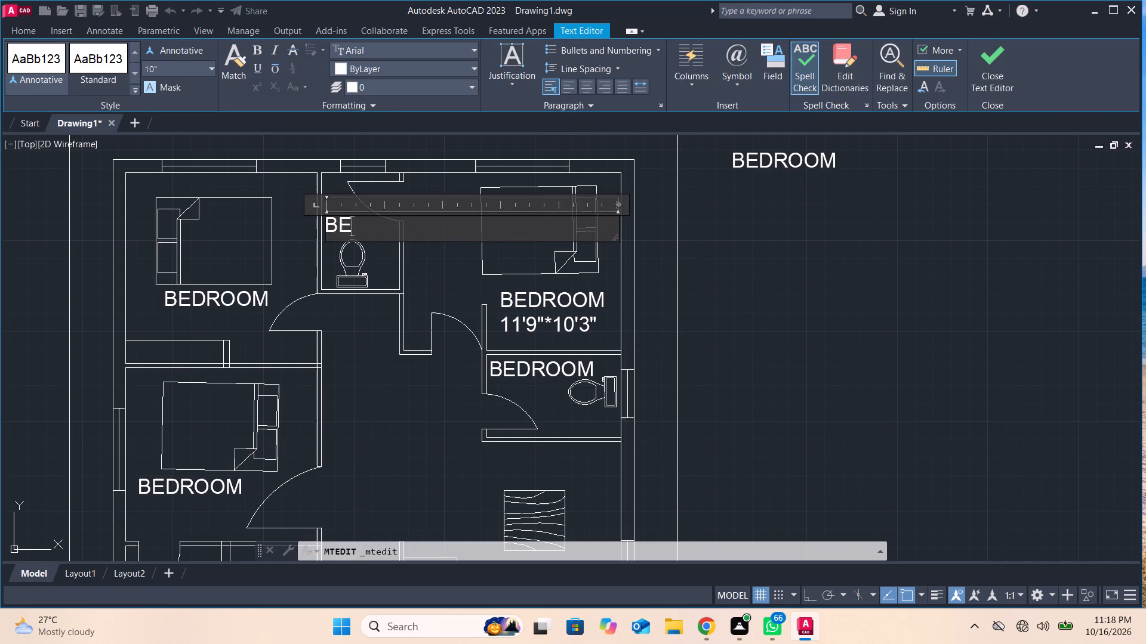
{"action": "key", "text": "BackSpace"}
{"action": "key", "text": "BackSpace"}
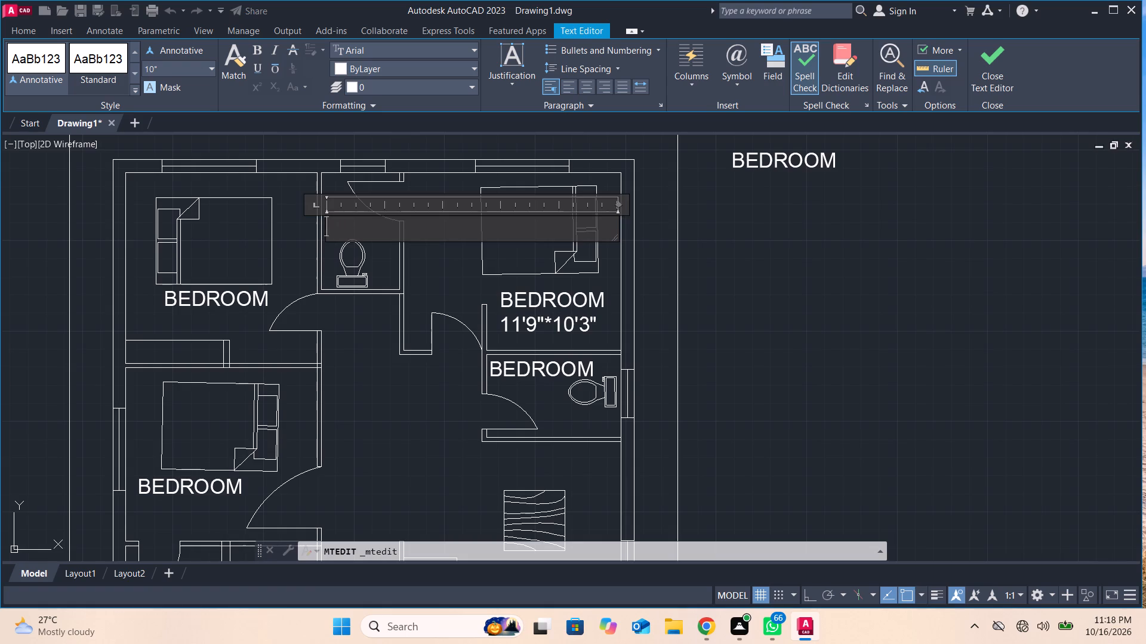
{"action": "key", "text": "t"}
{"action": "type", "text": "OI"}
{"action": "key", "text": "Return"}
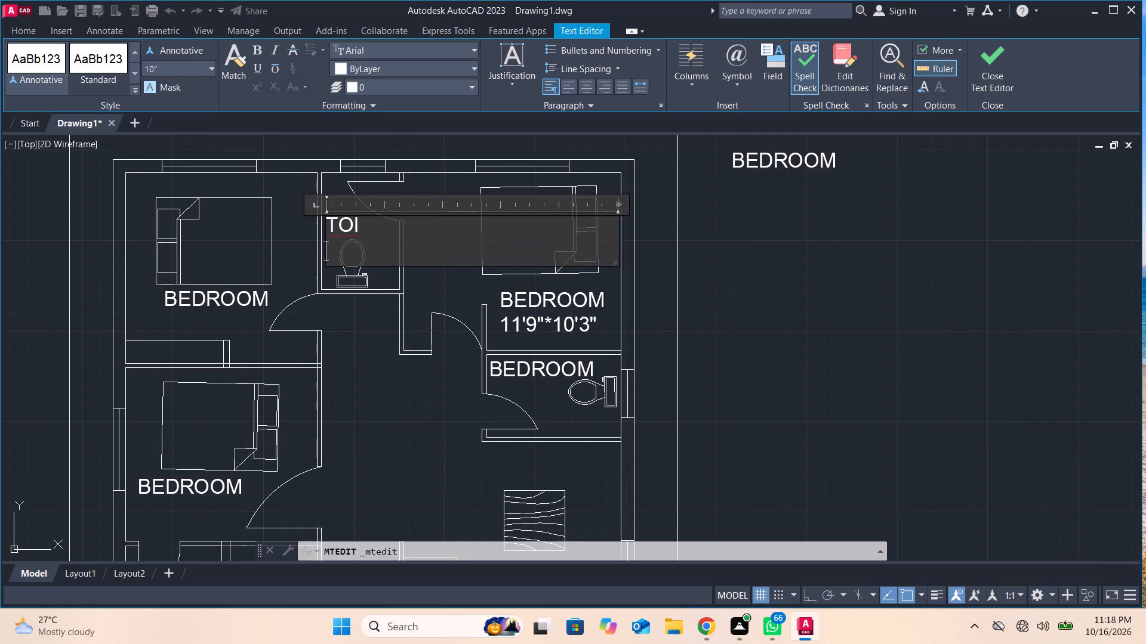
{"action": "type", "text": "4'6\""}
{"action": "type", "text": "*7"}
{"action": "key", "text": "apostrophe"}
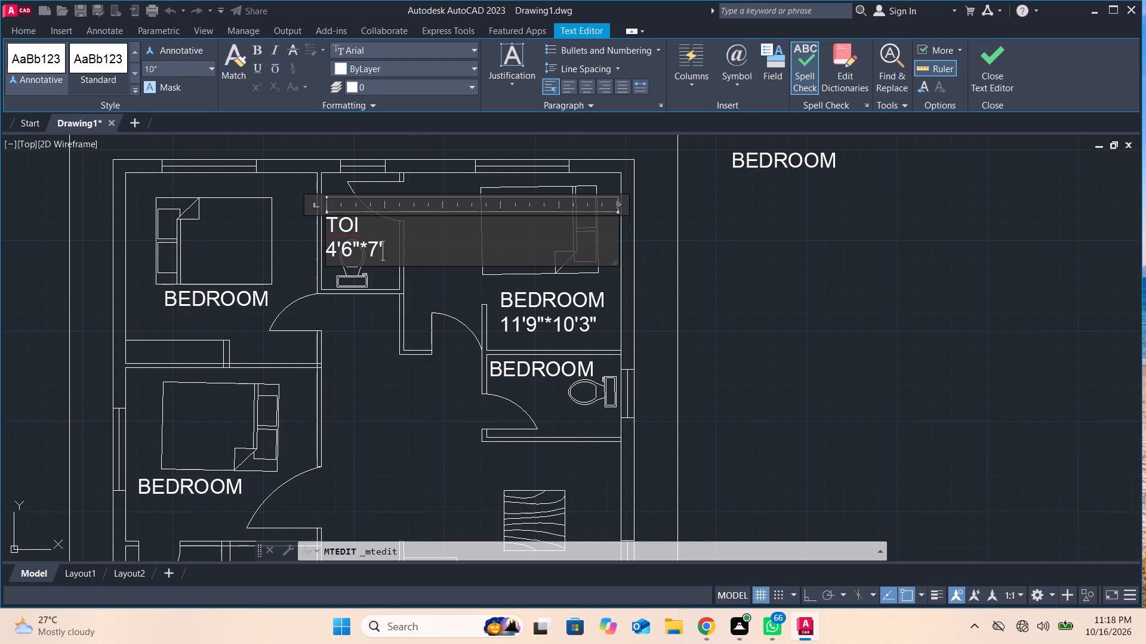
{"action": "key", "text": "Return"}
{"action": "left_click", "coordinate": [990, 55]}
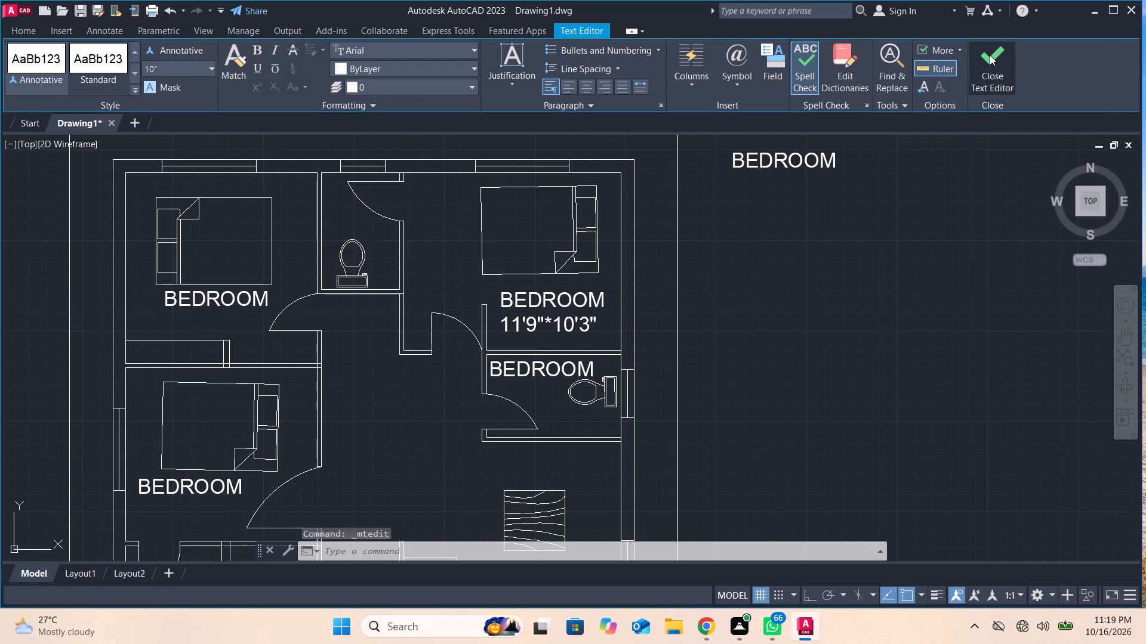
Add the size 11'*11' as a second line below BEDROOM in the upper-left bedroom's label.
{"action": "double_click", "coordinate": [212, 301]}
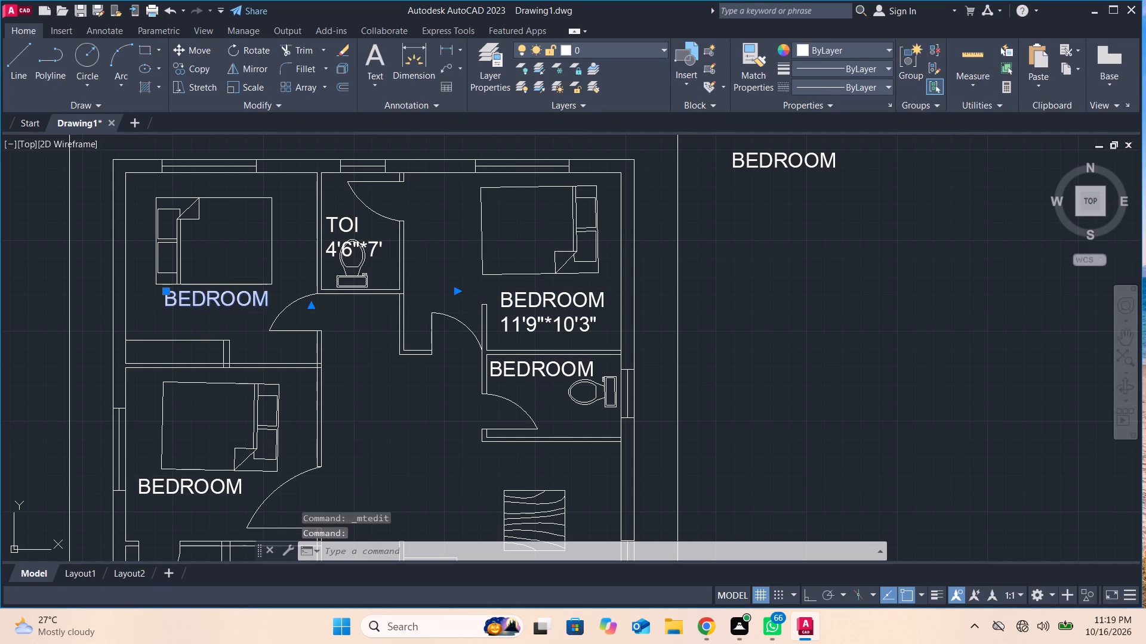
{"action": "key", "text": "0"}
{"action": "key", "text": "Right"}
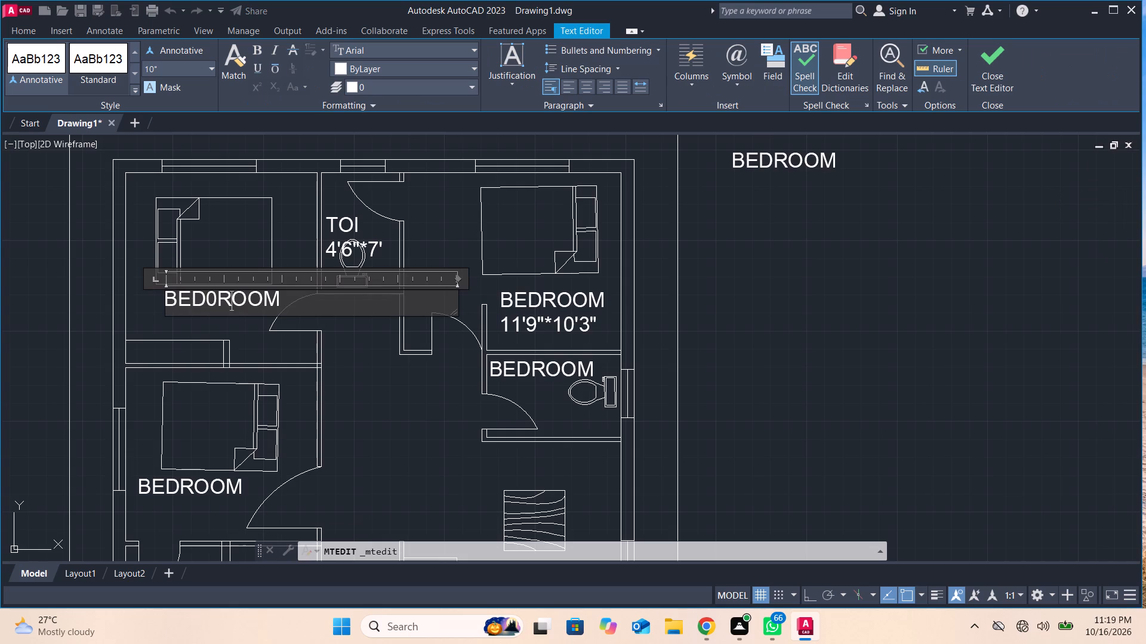
{"action": "key", "text": "Right"}
{"action": "key", "text": "Right"}
{"action": "key", "text": "Right"}
{"action": "key", "text": "BackSpace"}
{"action": "key", "text": "BackSpace"}
{"action": "key", "text": "BackSpace"}
{"action": "key", "text": "BackSpace"}
{"action": "key", "text": "BackSpace"}
{"action": "key", "text": "BackSpace"}
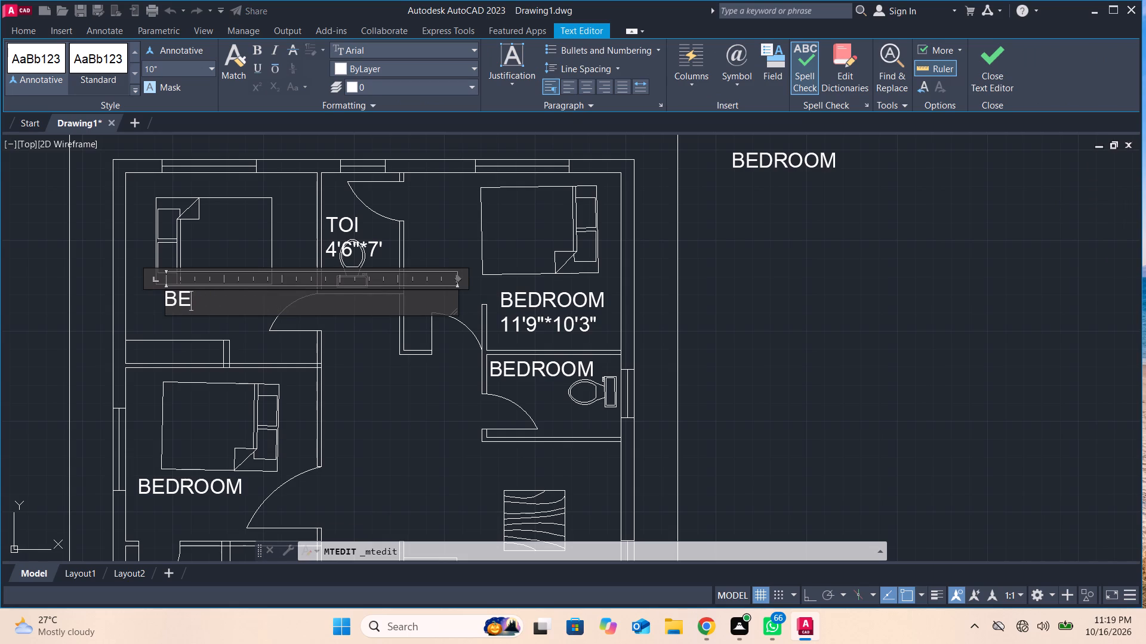
{"action": "type", "text": "DROOM"}
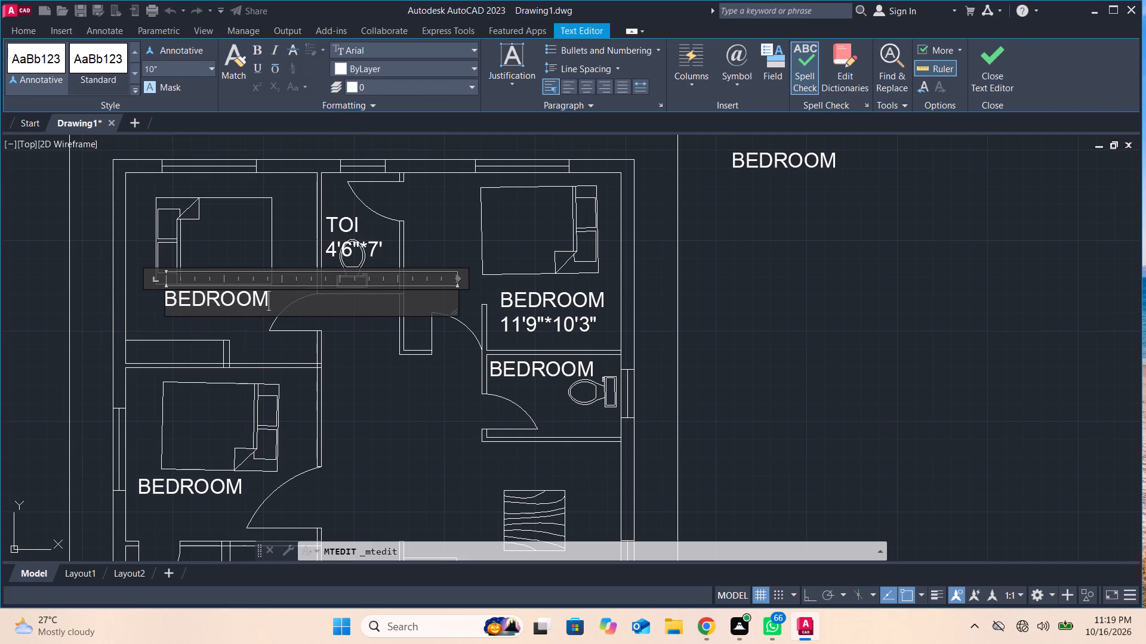
{"action": "key", "text": "Return"}
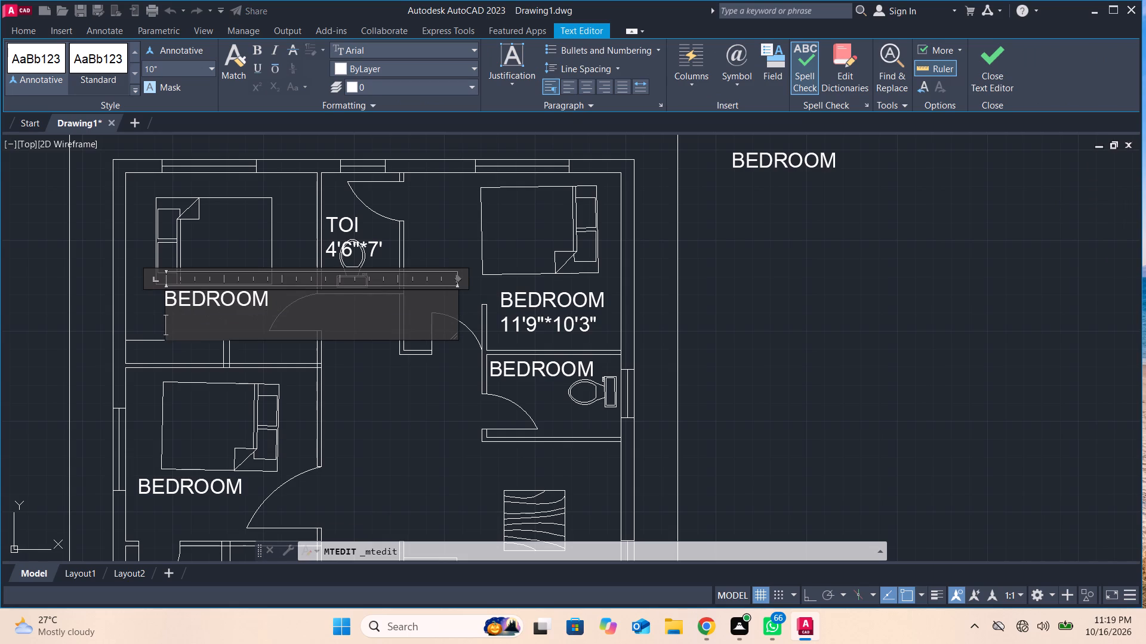
{"action": "type", "text": "11'*11'"}
{"action": "left_click", "coordinate": [996, 52]}
{"action": "scroll", "coordinate": [457, 323], "scroll_direction": "down", "scroll_amount": 1}
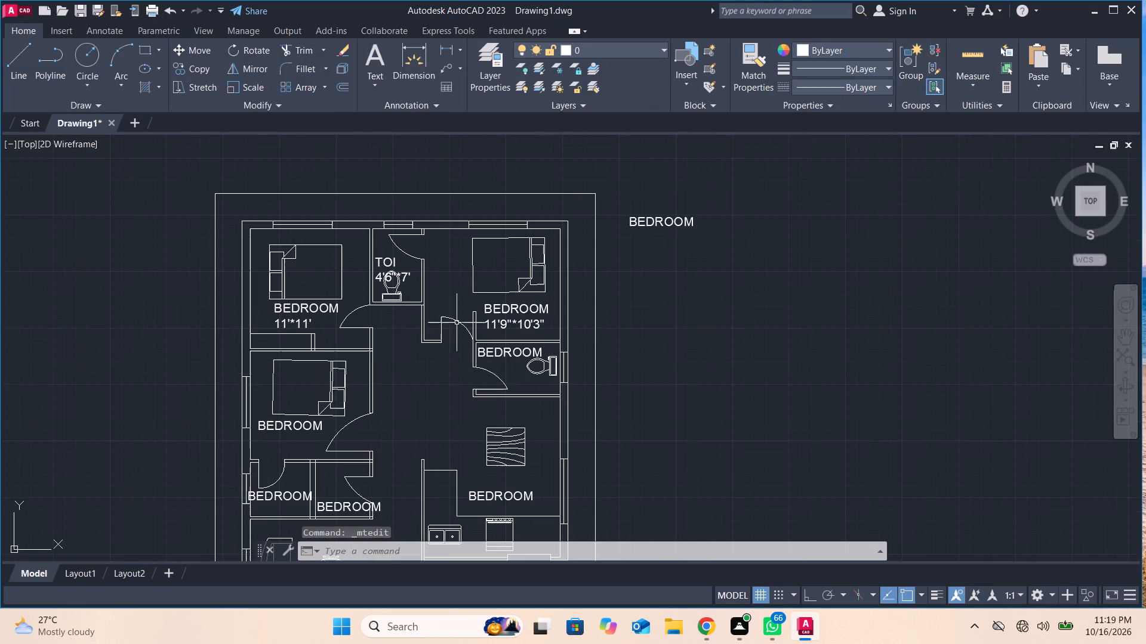
Replace the BEDROOM label below the bed in the middle-left bedroom with GUESTROOM and the size 11'*10' below it.
{"action": "double_click", "coordinate": [291, 431]}
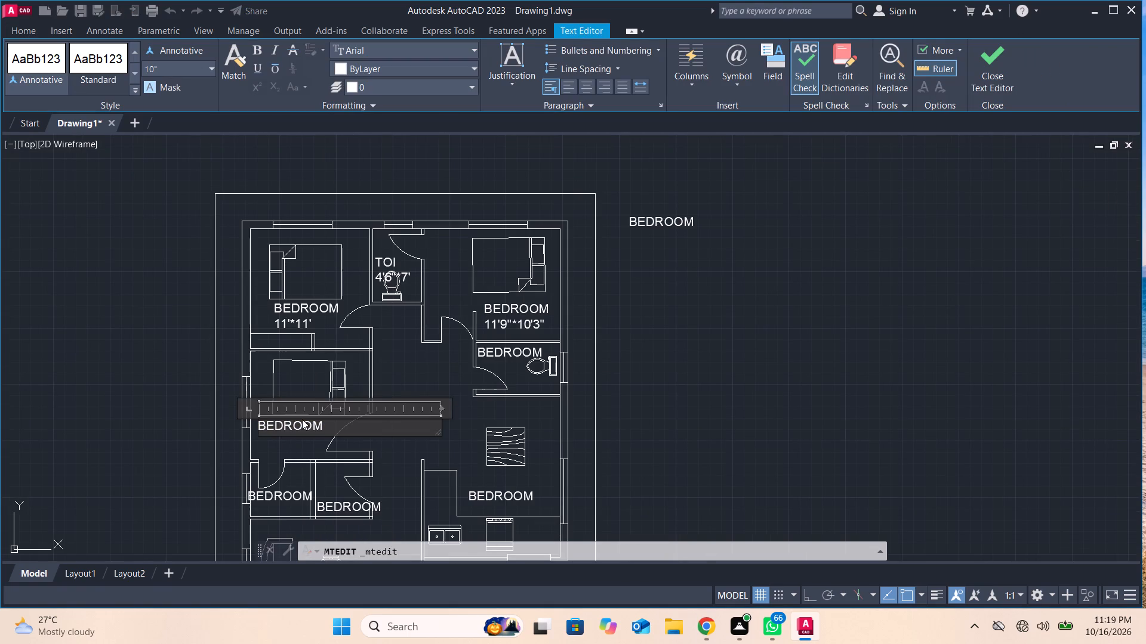
{"action": "key", "text": "Right"}
{"action": "key", "text": "Right"}
{"action": "key", "text": "Right"}
{"action": "key", "text": "Right"}
{"action": "key", "text": "BackSpace"}
{"action": "key", "text": "BackSpace"}
{"action": "key", "text": "BackSpace"}
{"action": "key", "text": "BackSpace"}
{"action": "key", "text": "BackSpace"}
{"action": "key", "text": "BackSpace"}
{"action": "key", "text": "BackSpace"}
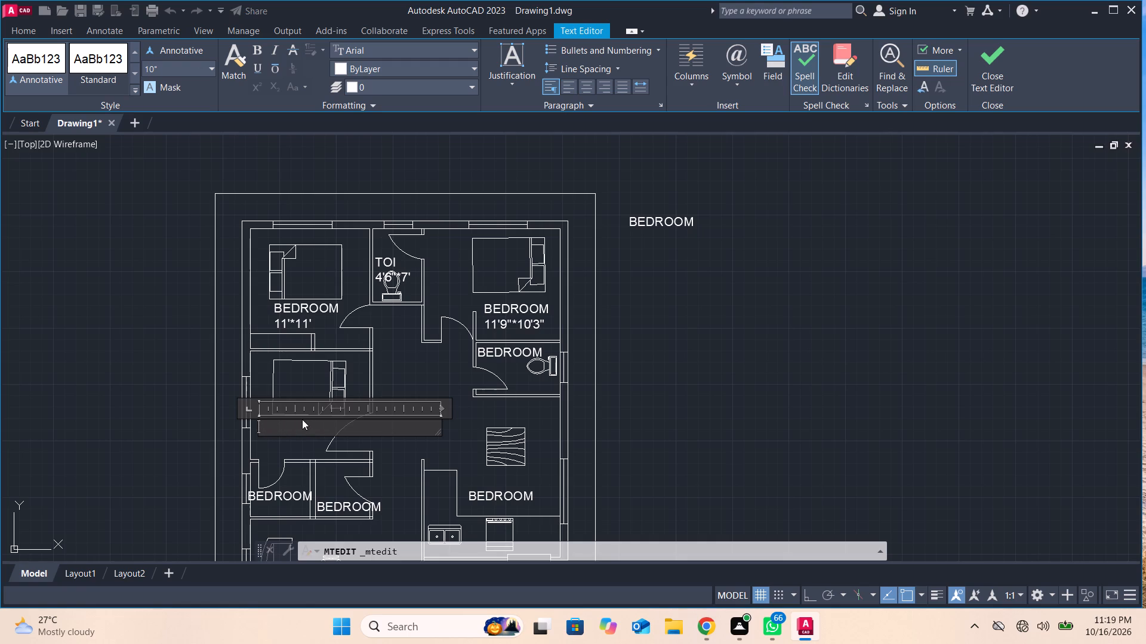
{"action": "key", "text": "BackSpace"}
{"action": "type", "text": "GUESTROOM"}
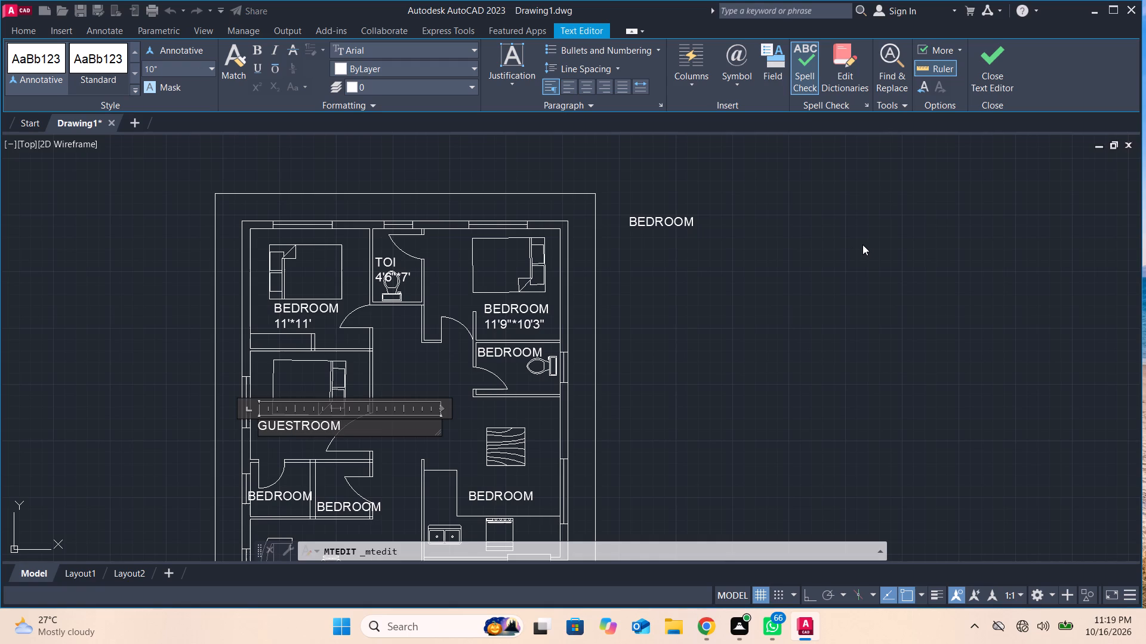
{"action": "key", "text": "Return"}
{"action": "type", "text": "11'*10'"}
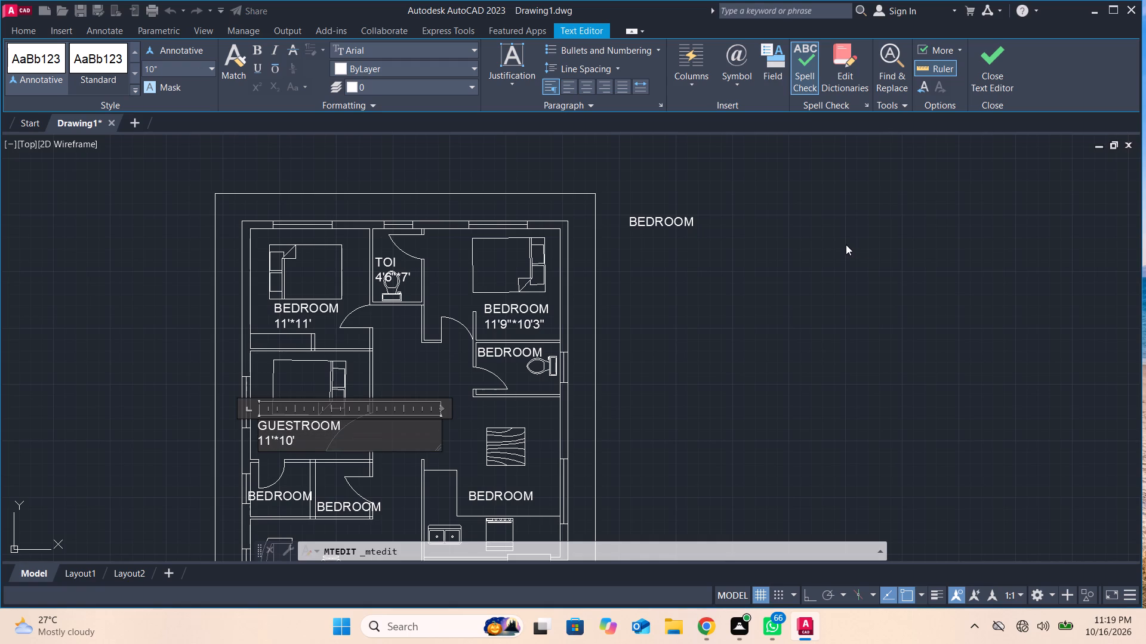
{"action": "left_click", "coordinate": [994, 64]}
Replace the label in the small room below the guest room, along the outer wall, with UTILITY and the size 5'6"*5' below it.
{"action": "middle_click_drag", "start_coordinate": [621, 321], "coordinate": [636, 172]}
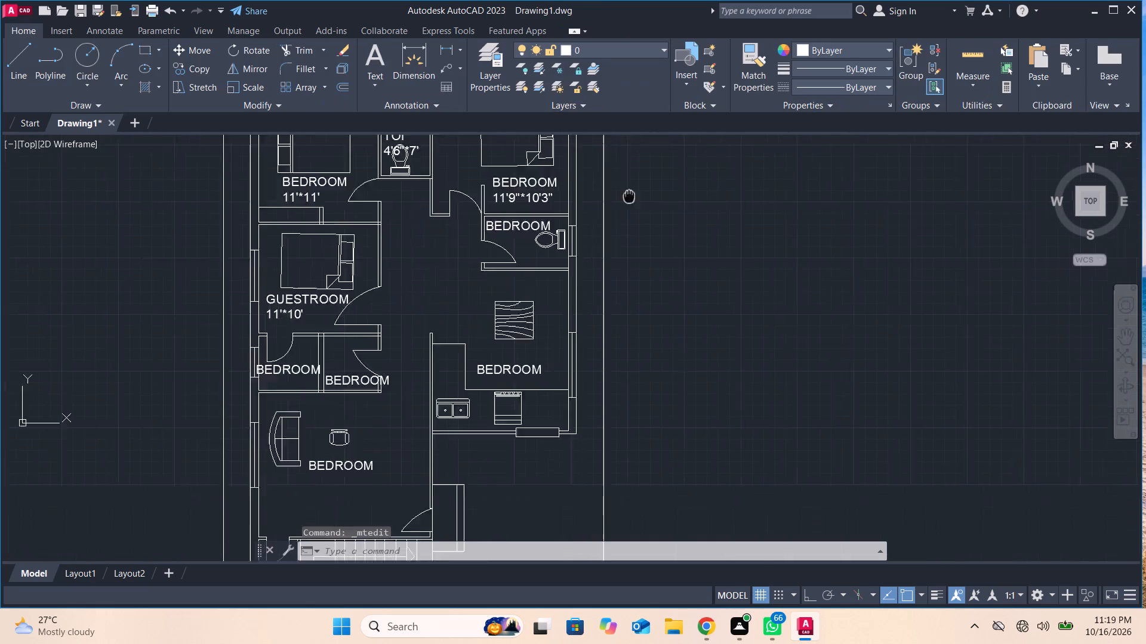
{"action": "middle_click_drag", "start_coordinate": [636, 172], "coordinate": [644, 145]}
{"action": "scroll", "coordinate": [305, 339], "scroll_direction": "up", "scroll_amount": 2}
{"action": "left_click_drag", "start_coordinate": [312, 281], "coordinate": [311, 286]}
{"action": "double_click", "coordinate": [311, 289]}
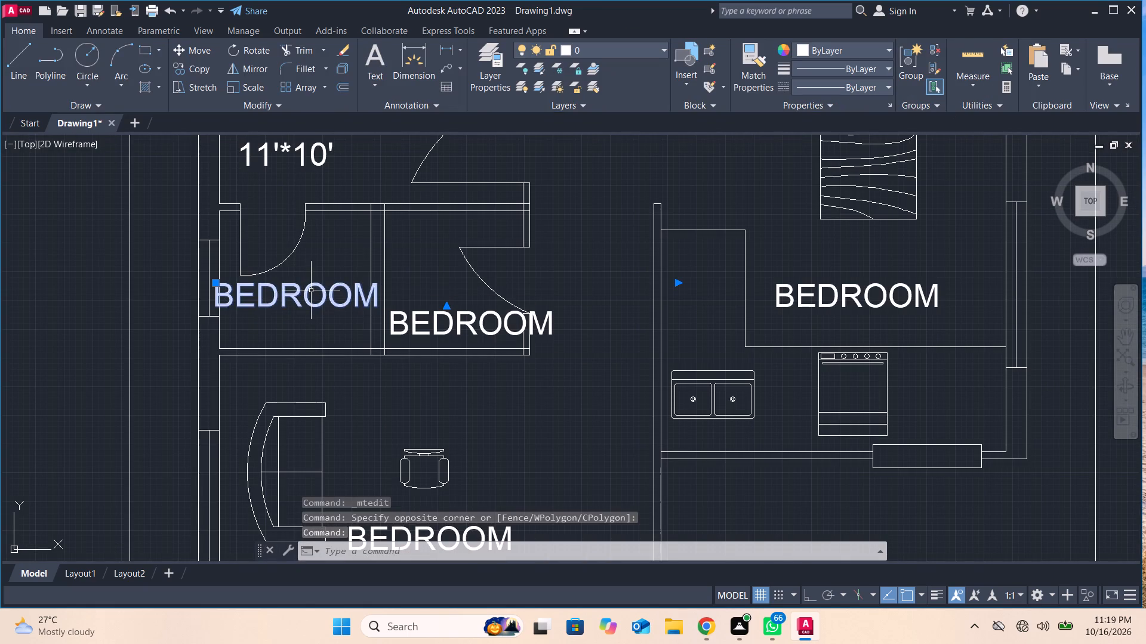
{"action": "double_click", "coordinate": [334, 292]}
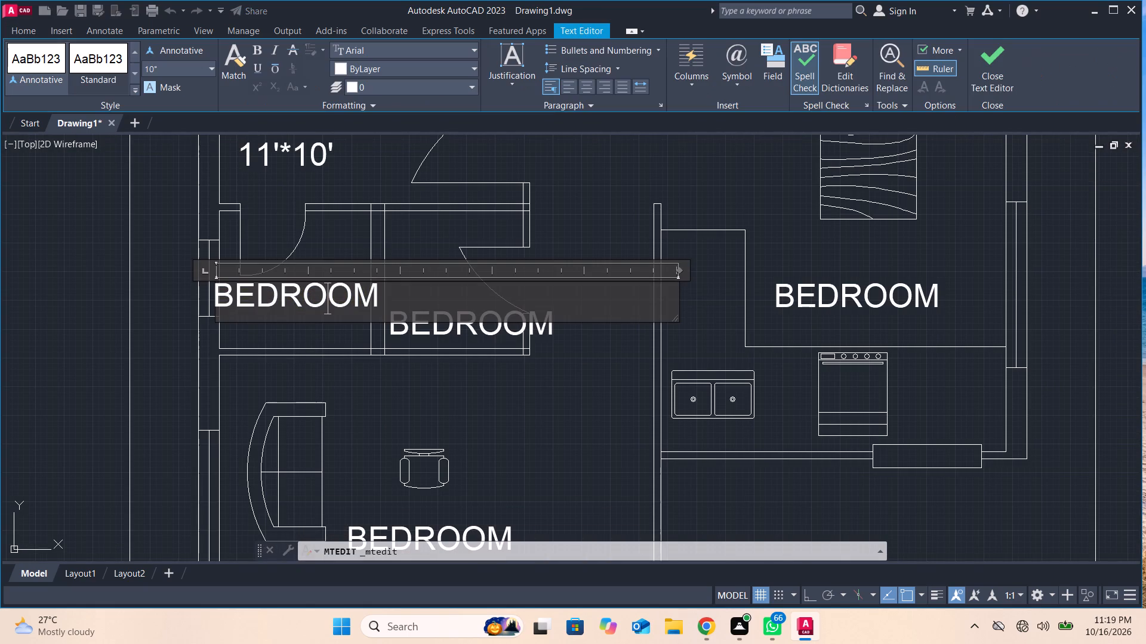
{"action": "key", "text": "Right"}
{"action": "key", "text": "Right"}
{"action": "key", "text": "Right"}
{"action": "key", "text": "BackSpace"}
{"action": "key", "text": "BackSpace"}
{"action": "key", "text": "BackSpace"}
{"action": "key", "text": "BackSpace"}
{"action": "key", "text": "BackSpace"}
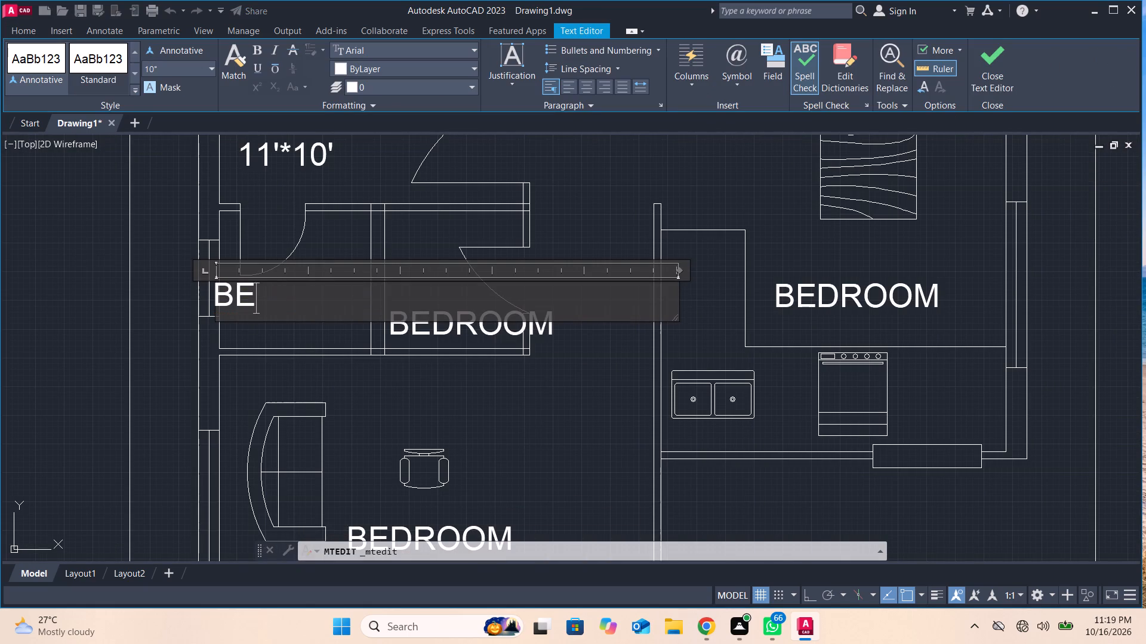
{"action": "key", "text": "BackSpace"}
{"action": "key", "text": "BackSpace"}
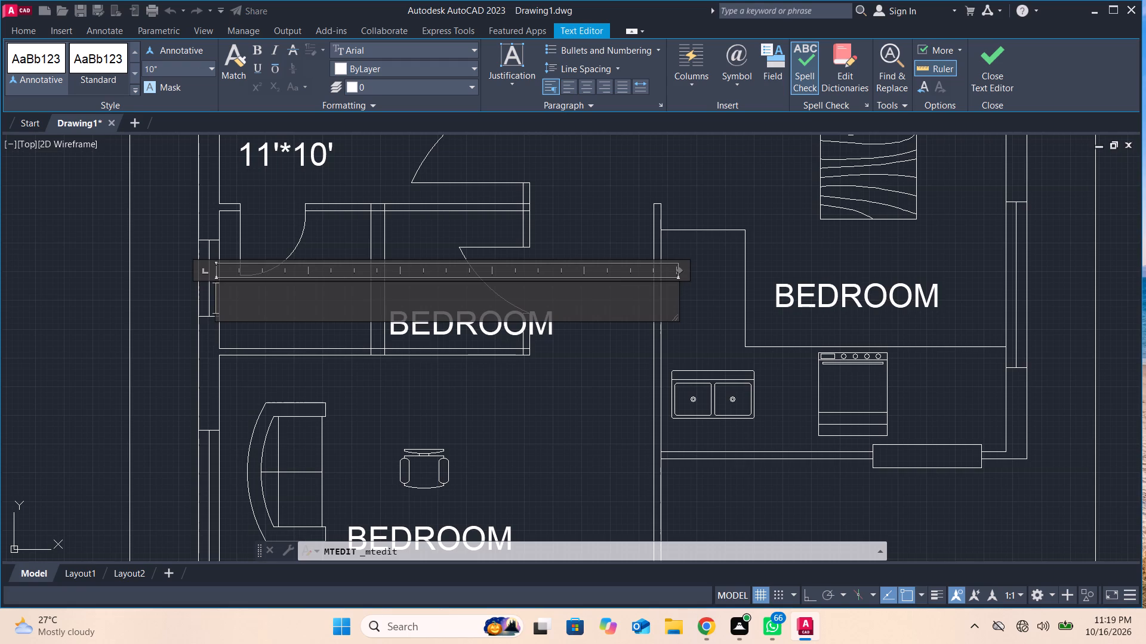
{"action": "type", "text": "UTILITY"}
{"action": "key", "text": "Return"}
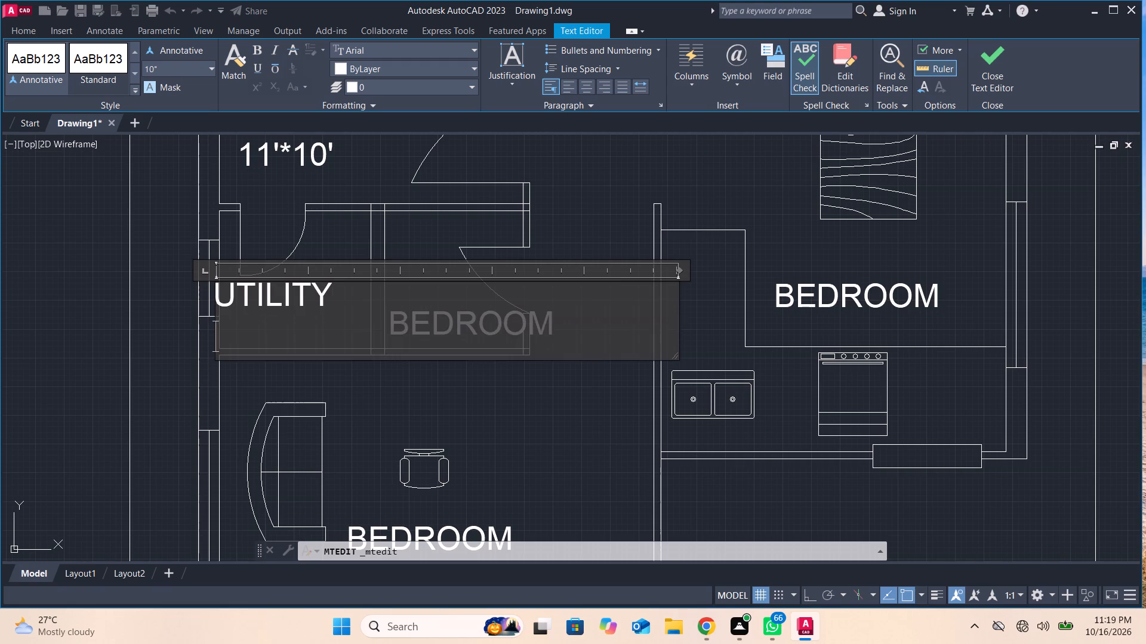
{"action": "type", "text": "5'6"}
{"action": "type", "text": "\"*"}
{"action": "type", "text": "5'"}
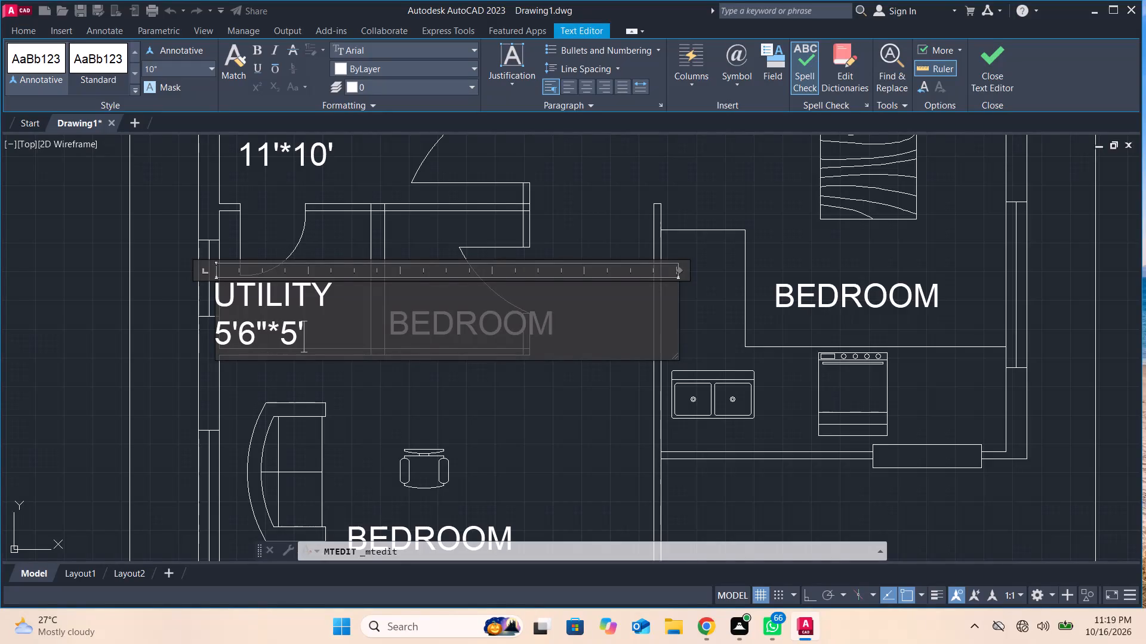
{"action": "left_click", "coordinate": [970, 60]}
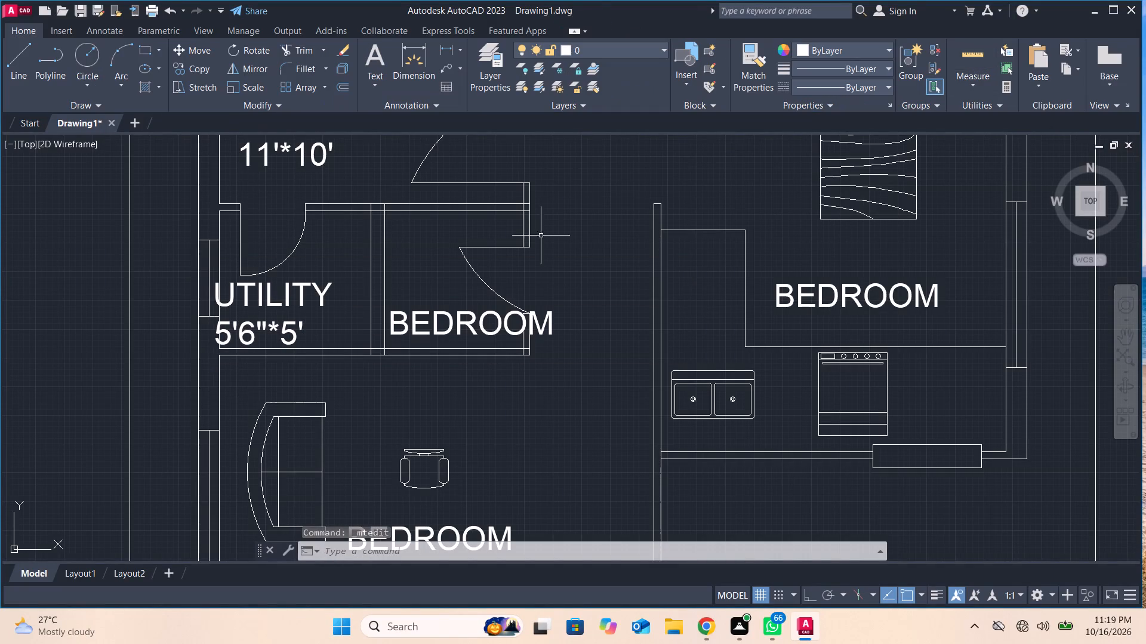
Replace the BEDROOM label in the small room beside the utility with POOJA and the size 5'*5' below it.
{"action": "double_click", "coordinate": [467, 315]}
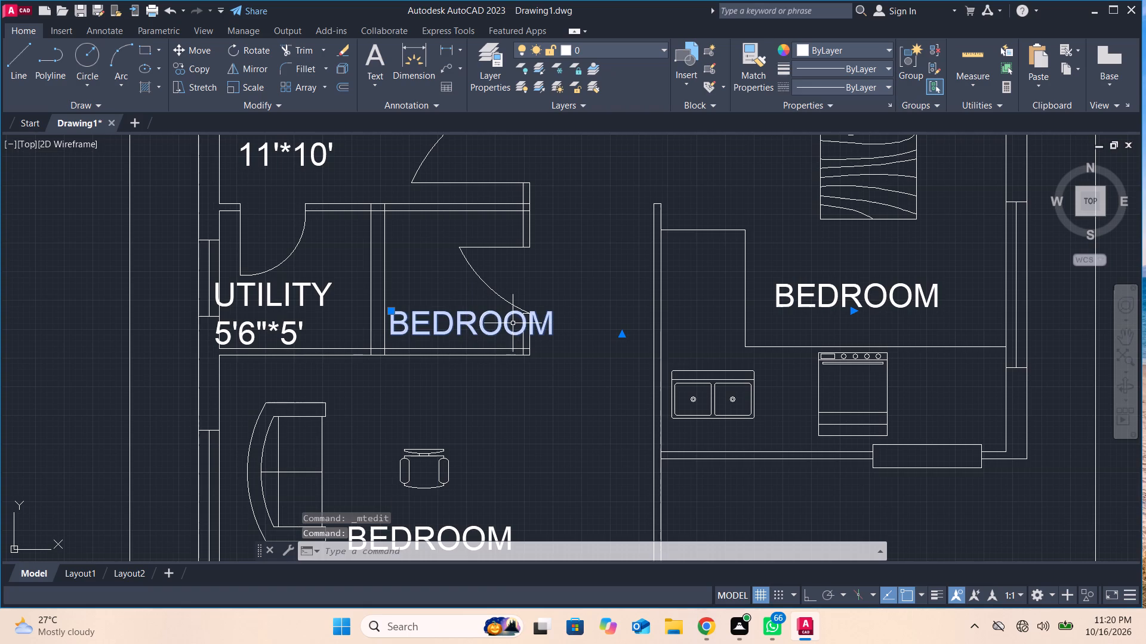
{"action": "double_click", "coordinate": [507, 324]}
{"action": "key", "text": "Right"}
{"action": "key", "text": "Right"}
{"action": "key", "text": "Right"}
{"action": "key", "text": "Right"}
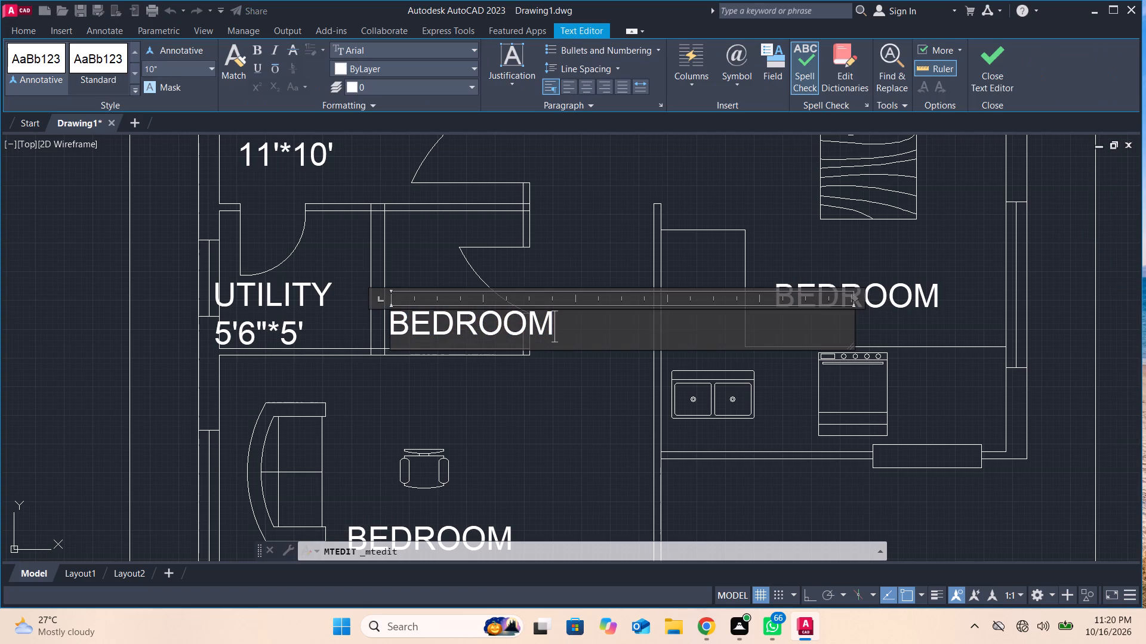
{"action": "key", "text": "BackSpace"}
{"action": "key", "text": "BackSpace"}
{"action": "key", "text": "BackSpace"}
{"action": "key", "text": "BackSpace"}
{"action": "key", "text": "BackSpace"}
{"action": "key", "text": "BackSpace"}
{"action": "key", "text": "BackSpace"}
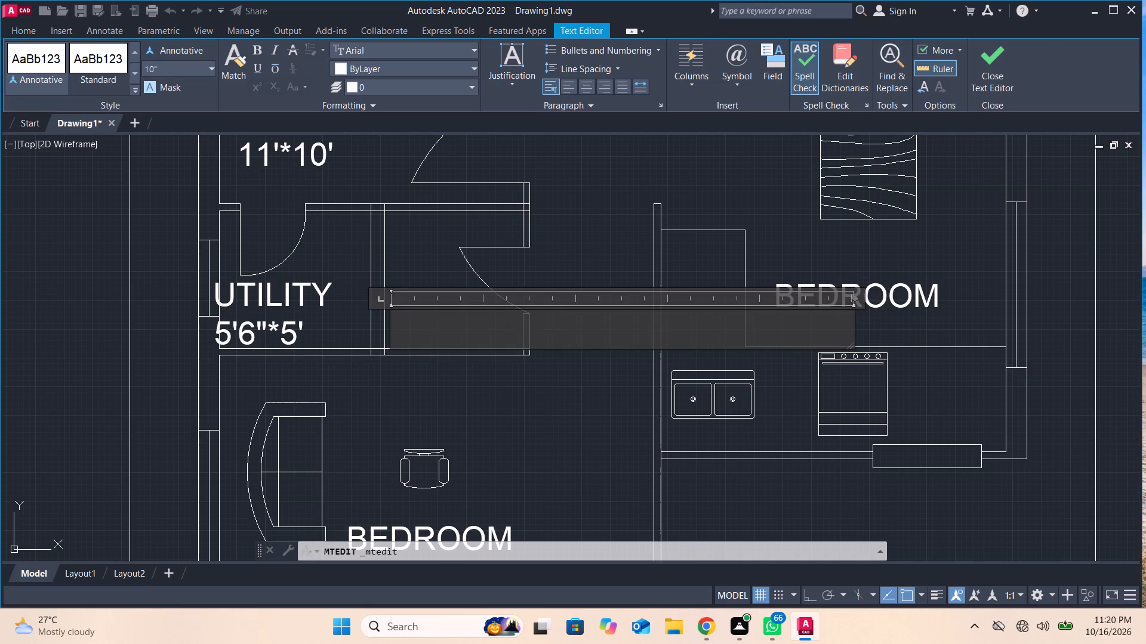
{"action": "type", "text": "POO"}
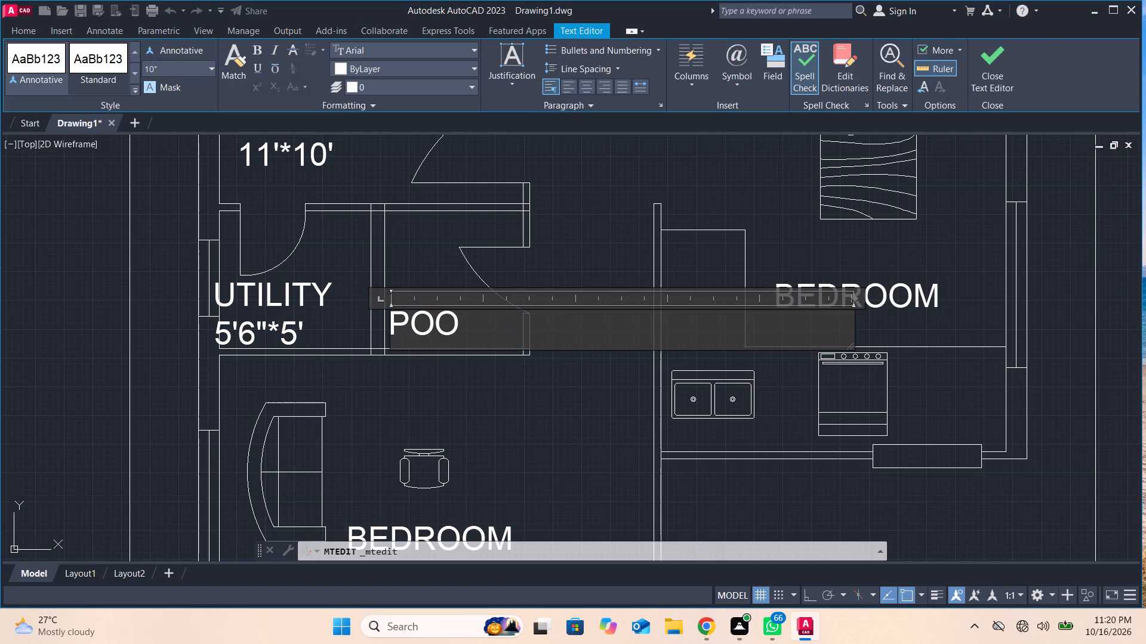
{"action": "type", "text": "JA"}
{"action": "key", "text": "Return"}
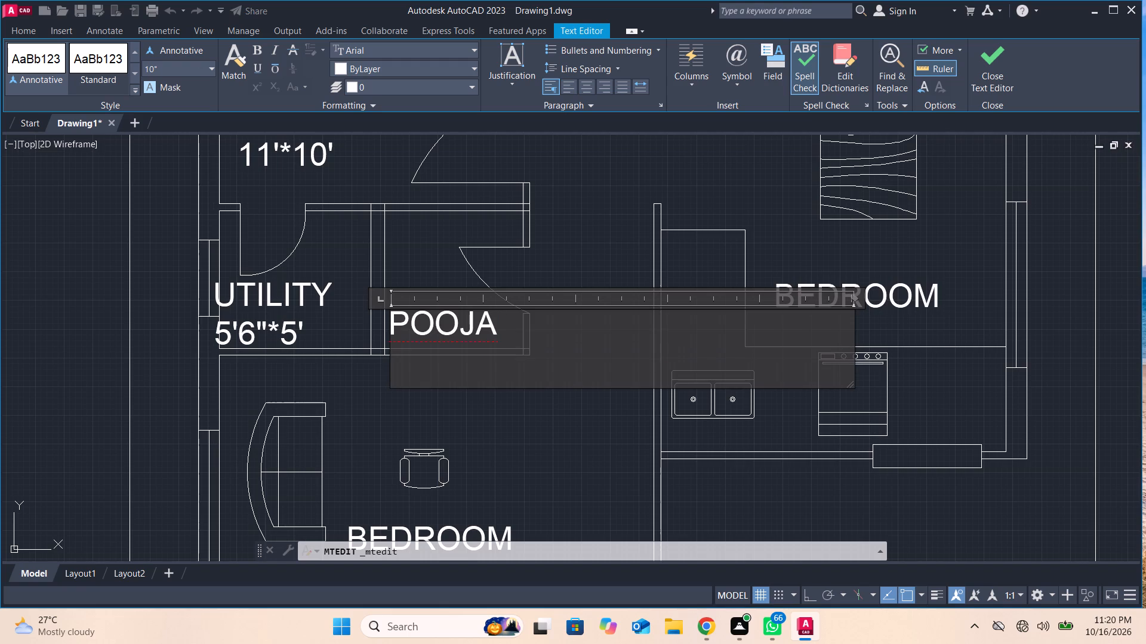
{"action": "type", "text": "5'*5'"}
{"action": "left_click", "coordinate": [982, 68]}
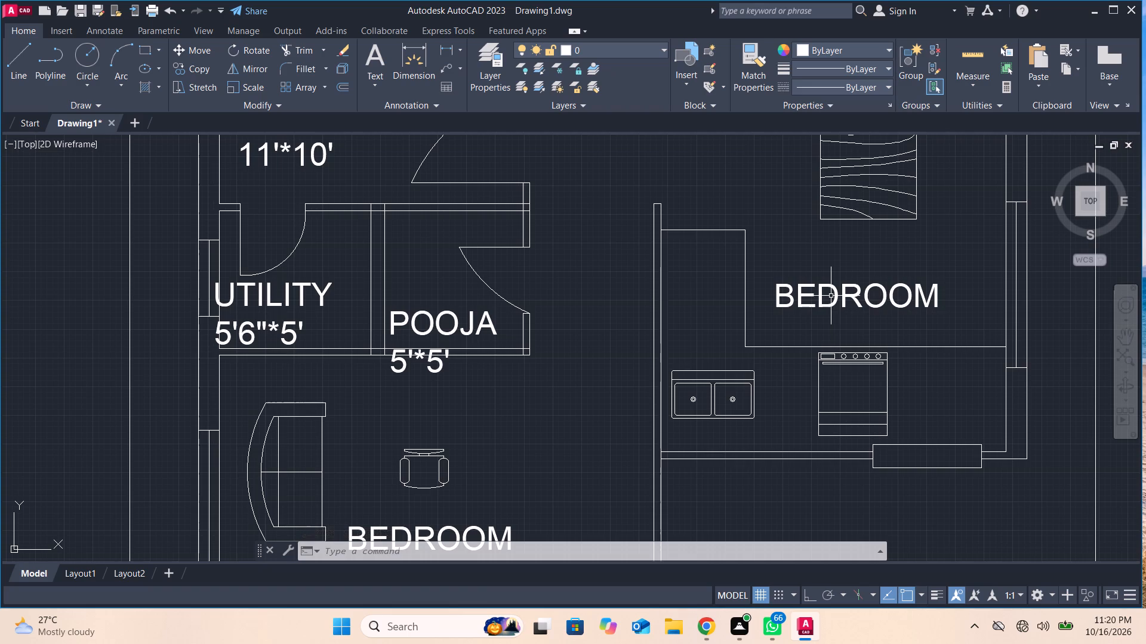
Replace the BEDROOM label in the room with the sofa and chair with LIVING and the size text 16'13'3" below it.
{"action": "scroll", "coordinate": [833, 265], "scroll_direction": "down", "scroll_amount": 1}
{"action": "middle_click_drag", "start_coordinate": [833, 265], "coordinate": [804, 391]}
{"action": "scroll", "coordinate": [804, 391], "scroll_direction": "down", "scroll_amount": 1}
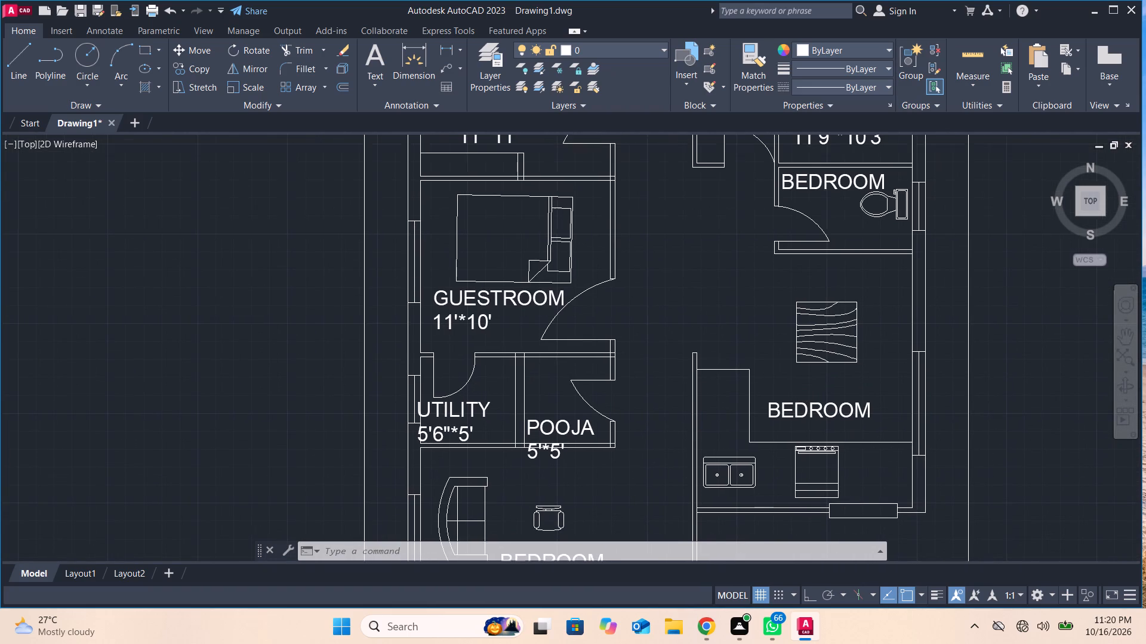
{"action": "middle_click_drag", "start_coordinate": [683, 459], "coordinate": [715, 340]}
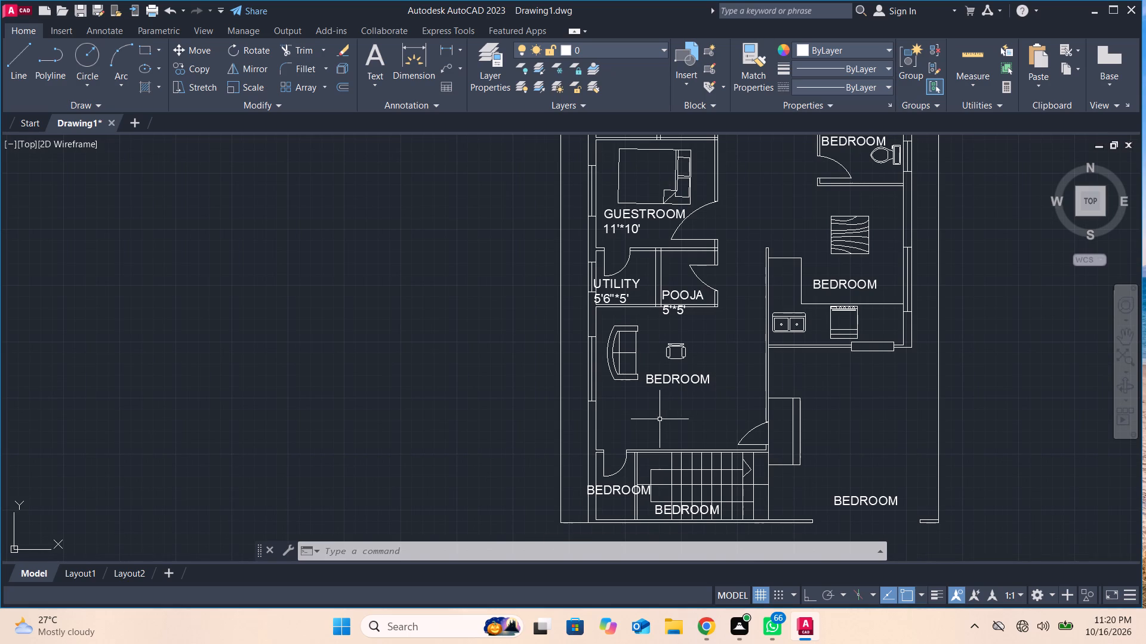
{"action": "double_click", "coordinate": [674, 380]}
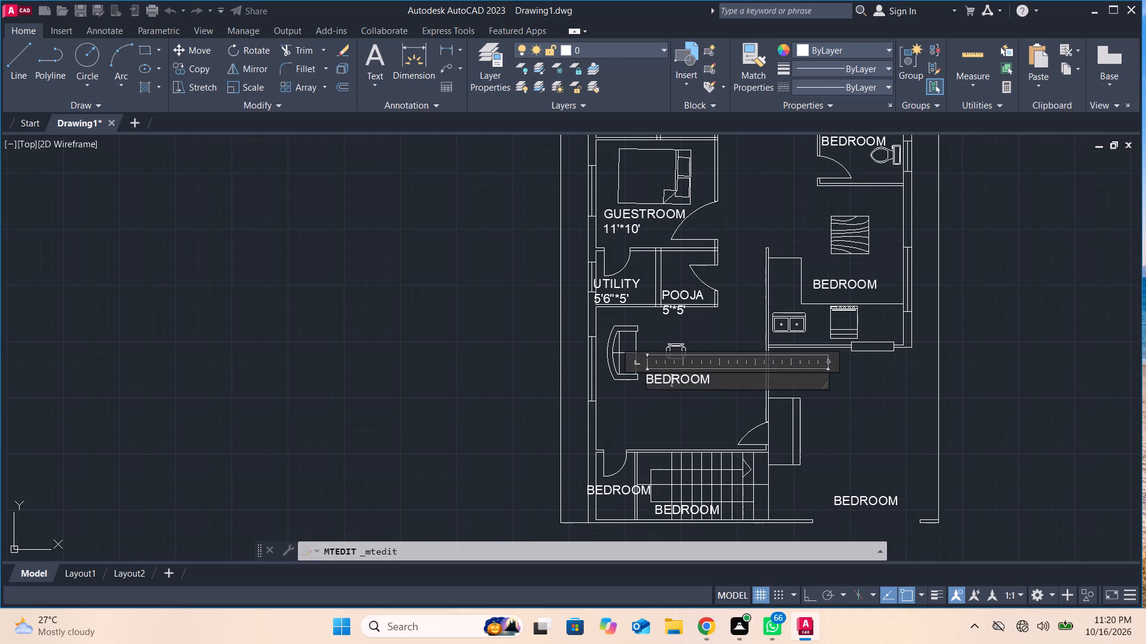
{"action": "key", "text": "Right"}
{"action": "key", "text": "Right"}
{"action": "key", "text": "Right"}
{"action": "key", "text": "Right"}
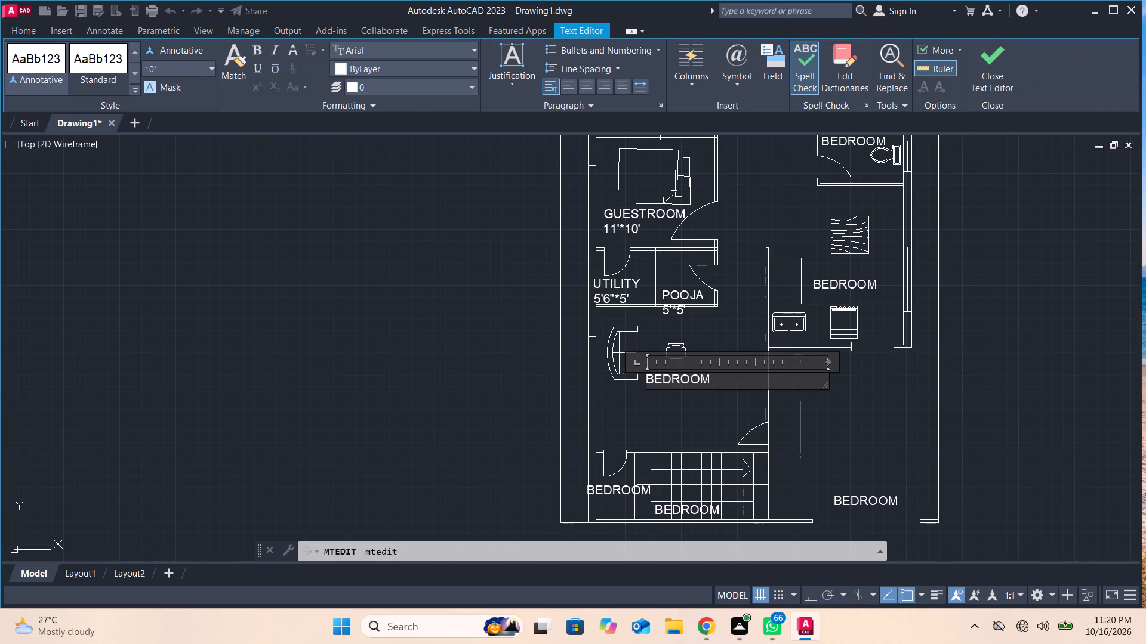
{"action": "key", "text": "BackSpace"}
{"action": "key", "text": "BackSpace"}
{"action": "key", "text": "BackSpace"}
{"action": "key", "text": "BackSpace"}
{"action": "key", "text": "BackSpace"}
{"action": "key", "text": "BackSpace"}
{"action": "key", "text": "BackSpace"}
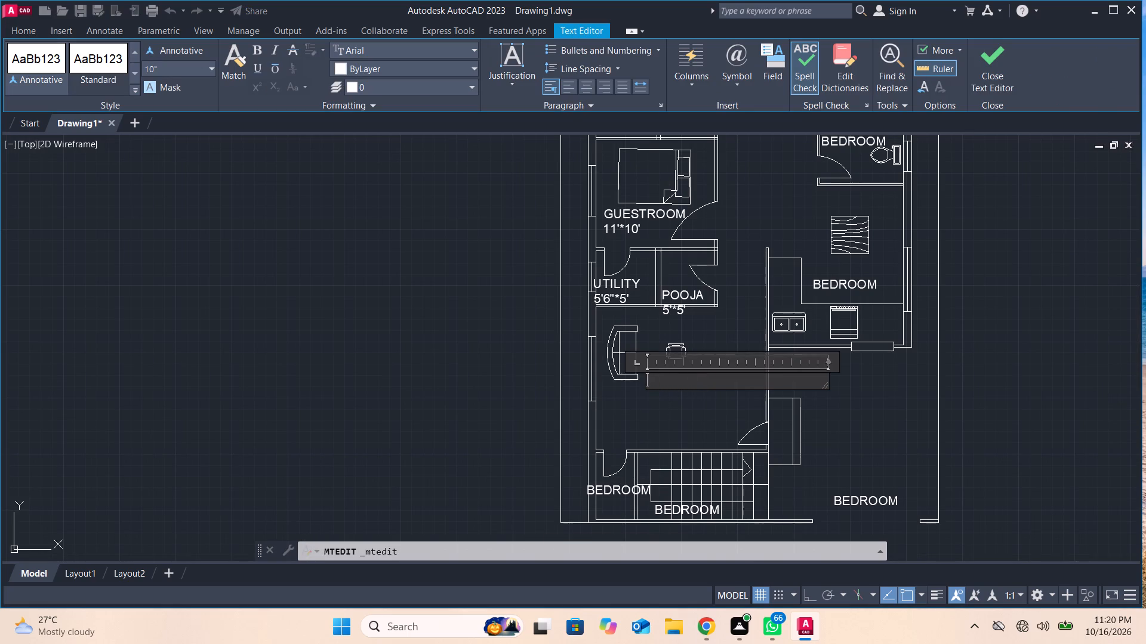
{"action": "type", "text": "LIVING"}
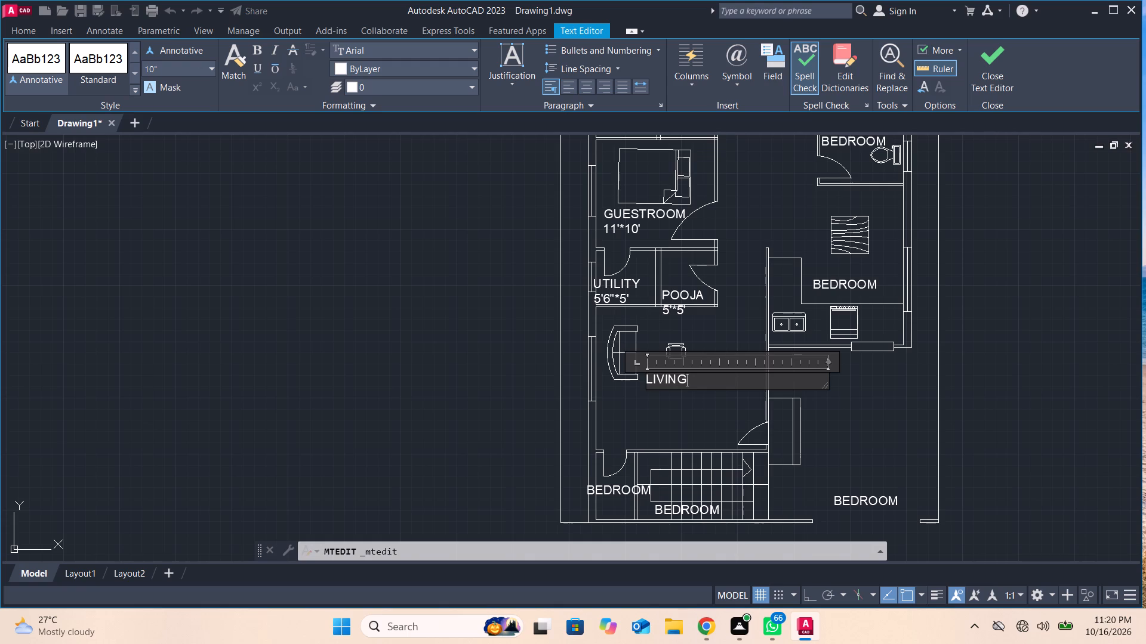
{"action": "key", "text": "Return"}
{"action": "type", "text": "16'"}
{"action": "key", "text": "1"}
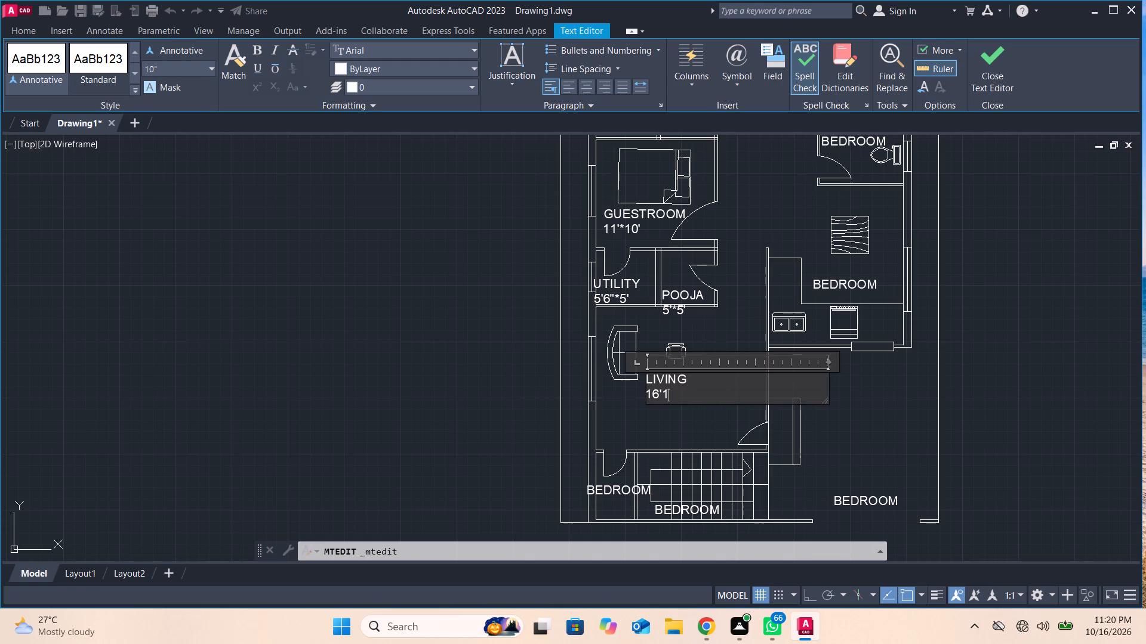
{"action": "type", "text": "3'"}
{"action": "key", "text": "3"}
{"action": "key", "text": "shift+quotedbl"}
{"action": "left_click", "coordinate": [984, 73]}
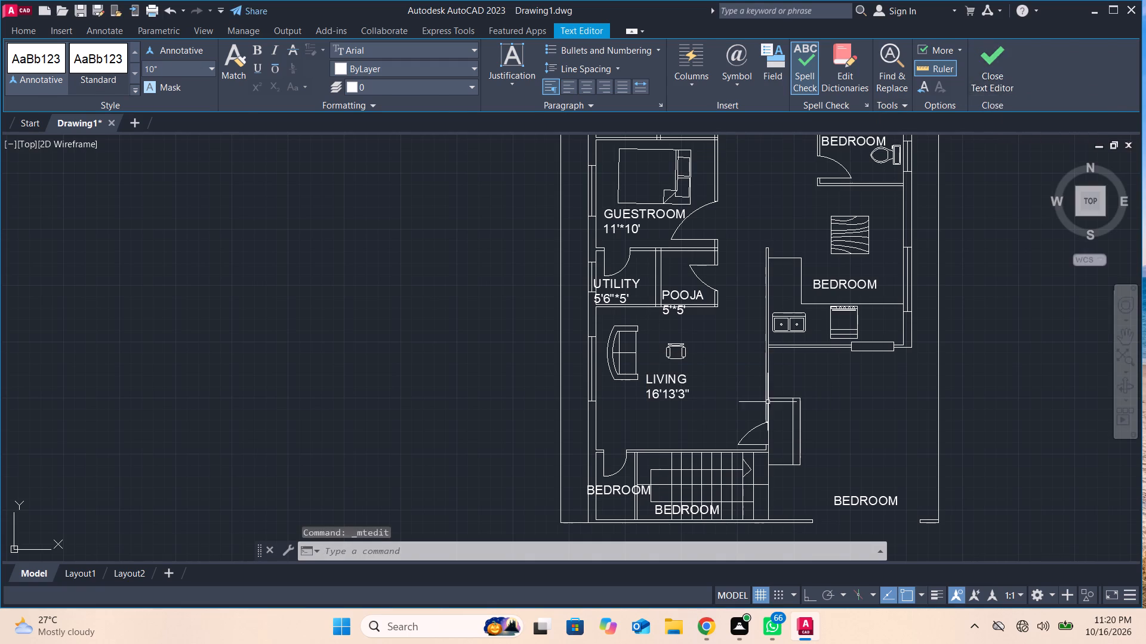
Replace the BEDROOM label in the small room beside the staircase with STORE and the size 3'7"*6'6" below it.
{"action": "double_click", "coordinate": [619, 491]}
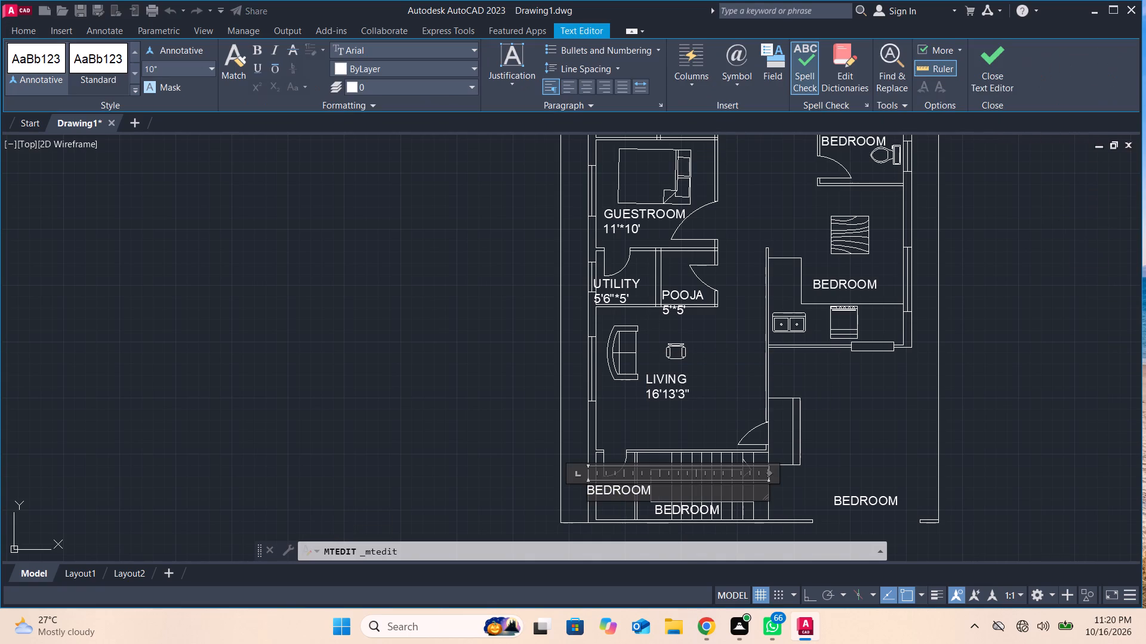
{"action": "key", "text": "Right"}
{"action": "key", "text": "Right"}
{"action": "key", "text": "Right"}
{"action": "key", "text": "BackSpace"}
{"action": "key", "text": "BackSpace"}
{"action": "key", "text": "BackSpace"}
{"action": "key", "text": "BackSpace"}
{"action": "key", "text": "BackSpace"}
{"action": "key", "text": "BackSpace"}
{"action": "key", "text": "BackSpace"}
{"action": "type", "text": "STORE"}
{"action": "key", "text": "Return"}
{"action": "type", "text": "3'7"}
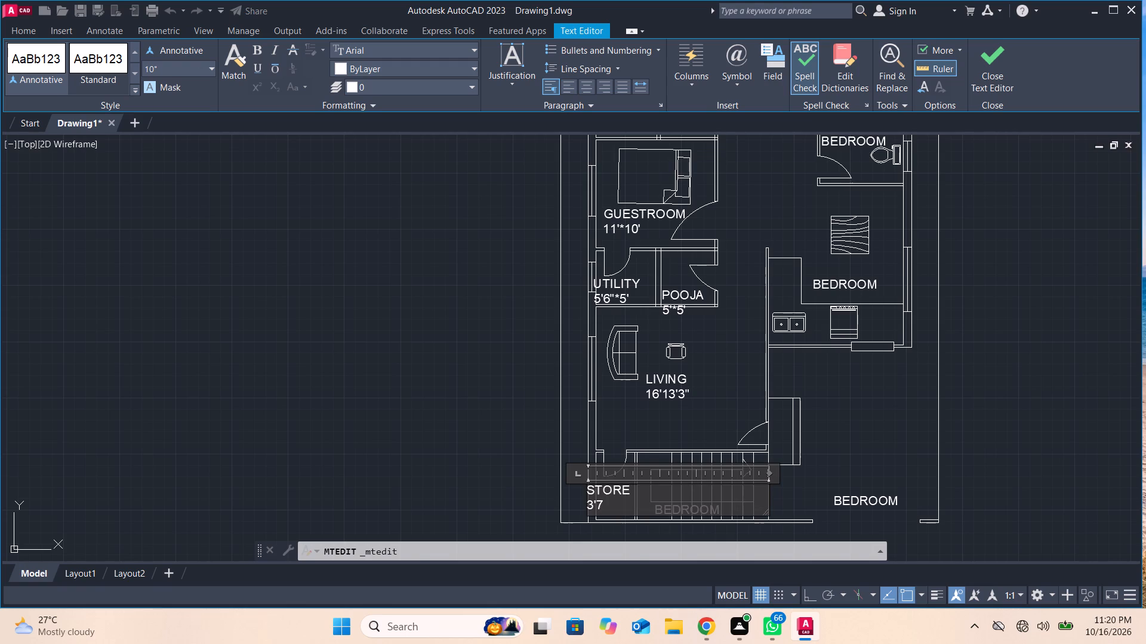
{"action": "type", "text": "\"*"}
{"action": "type", "text": "6'"}
{"action": "key", "text": "6"}
{"action": "key", "text": "shift+quotedbl"}
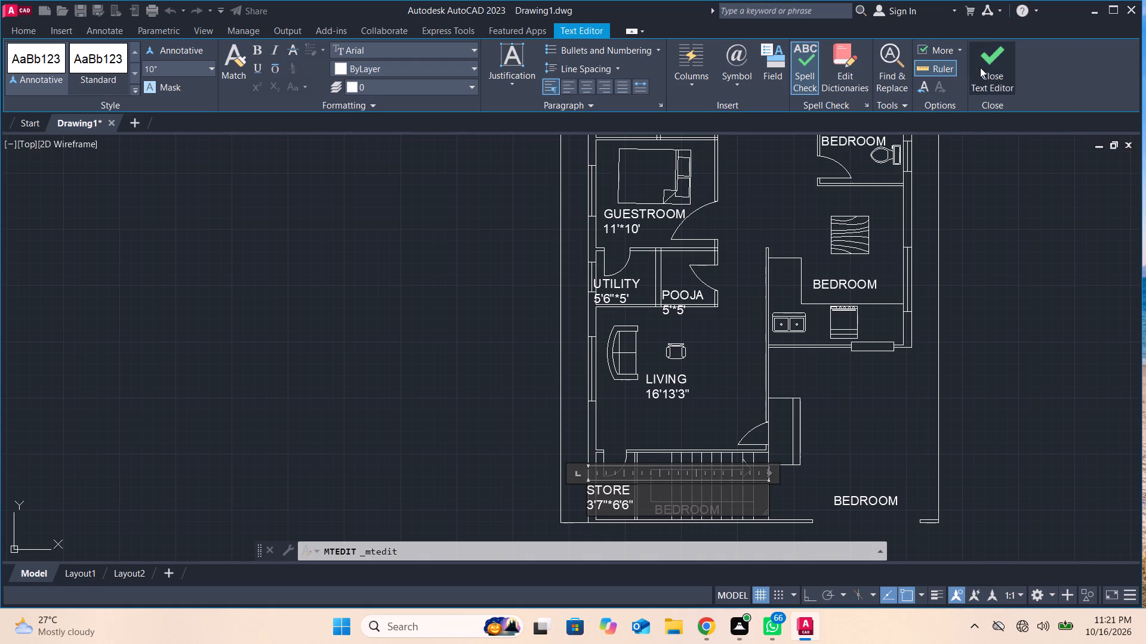
{"action": "left_click", "coordinate": [980, 67]}
Replace the BEDROOM label on the staircase with TO FIRST FLOOR.
{"action": "double_click", "coordinate": [696, 512]}
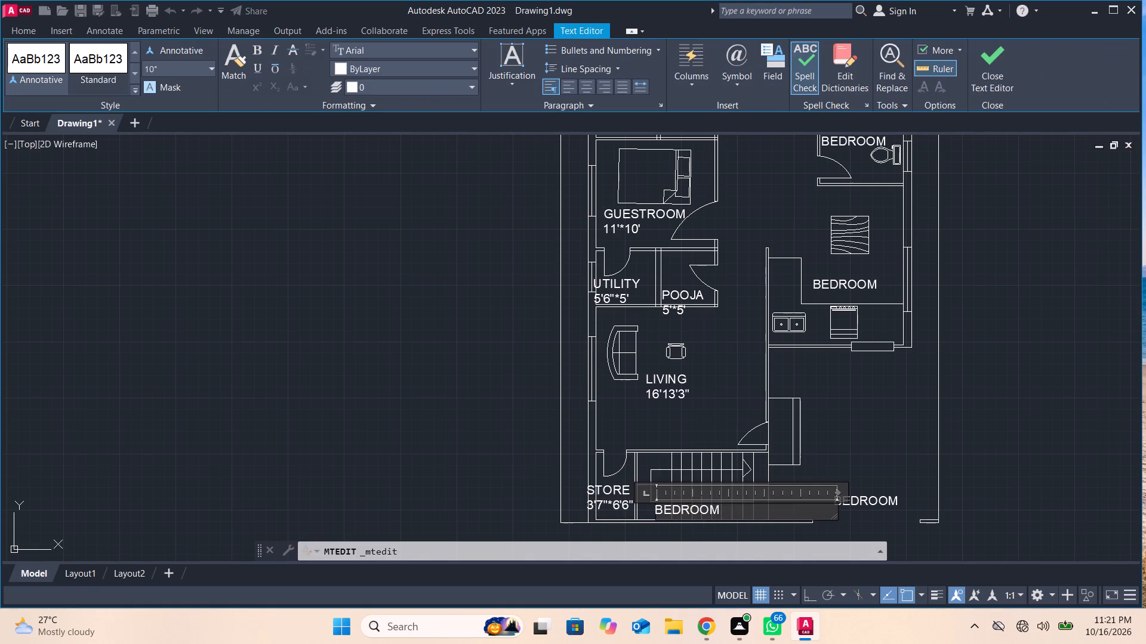
{"action": "key", "text": "Right"}
{"action": "key", "text": "Right"}
{"action": "key", "text": "Right"}
{"action": "key", "text": "Right"}
{"action": "key", "text": "BackSpace"}
{"action": "key", "text": "BackSpace"}
{"action": "key", "text": "BackSpace"}
{"action": "key", "text": "BackSpace"}
{"action": "key", "text": "BackSpace"}
{"action": "key", "text": "BackSpace"}
{"action": "key", "text": "BackSpace"}
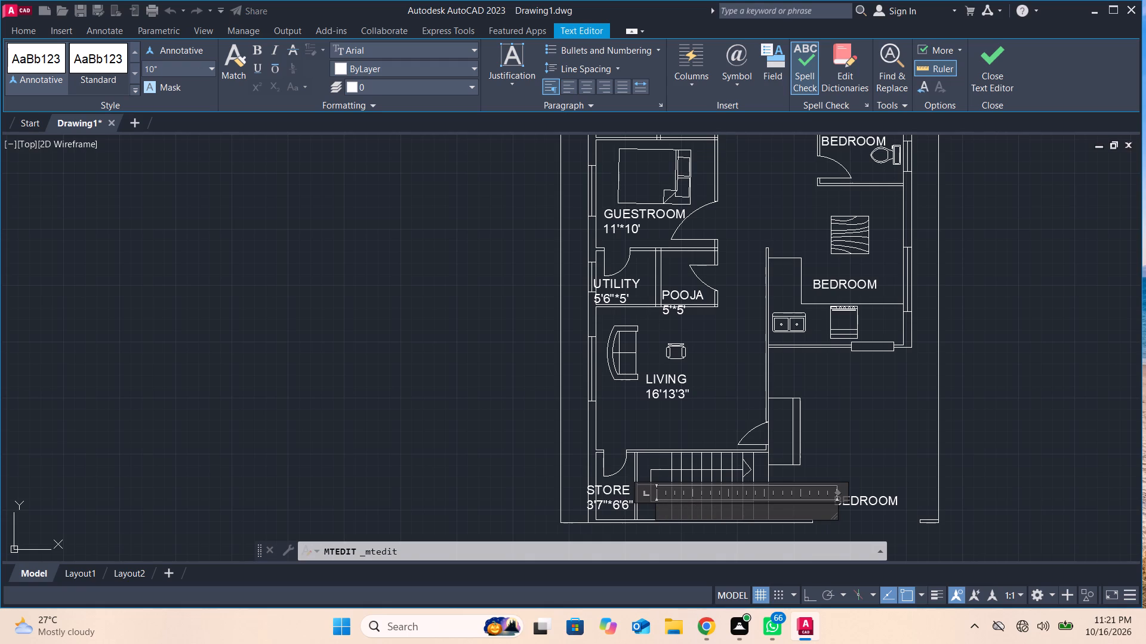
{"action": "type", "text": "TO FIRST FLOOR"}
{"action": "left_click", "coordinate": [976, 79]}
Replace the BEDROOM label in the open area by the front gate gap with OPEN PORTICO and the size 14'6"*16'6" below it.
{"action": "double_click", "coordinate": [866, 503]}
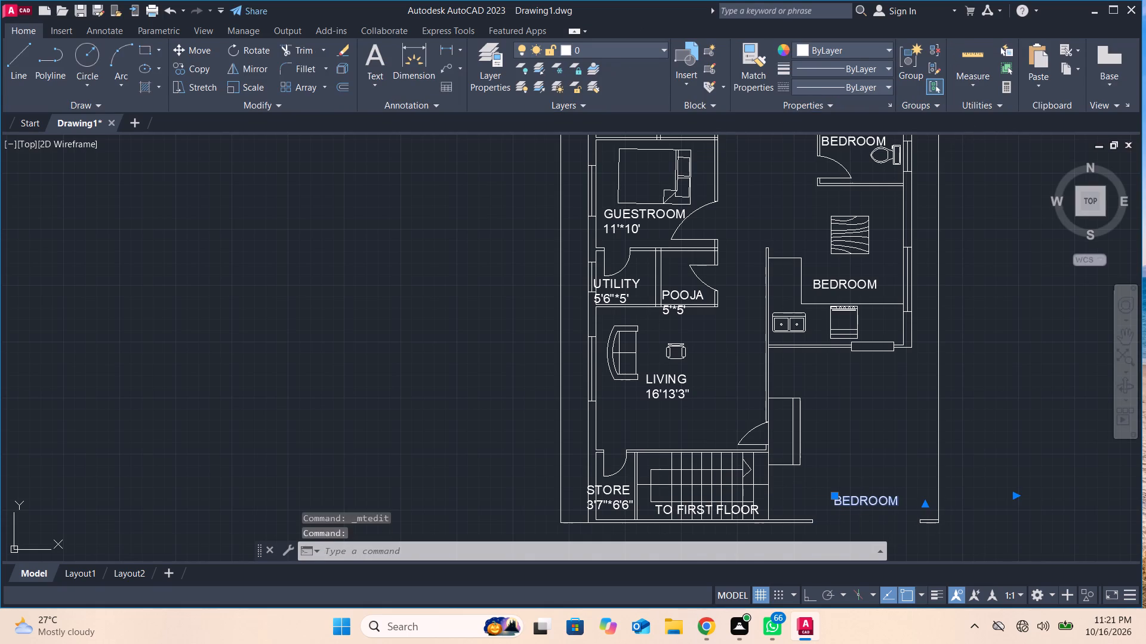
{"action": "key", "text": "Right"}
{"action": "key", "text": "Right"}
{"action": "key", "text": "Right"}
{"action": "key", "text": "Right"}
{"action": "key", "text": "BackSpace"}
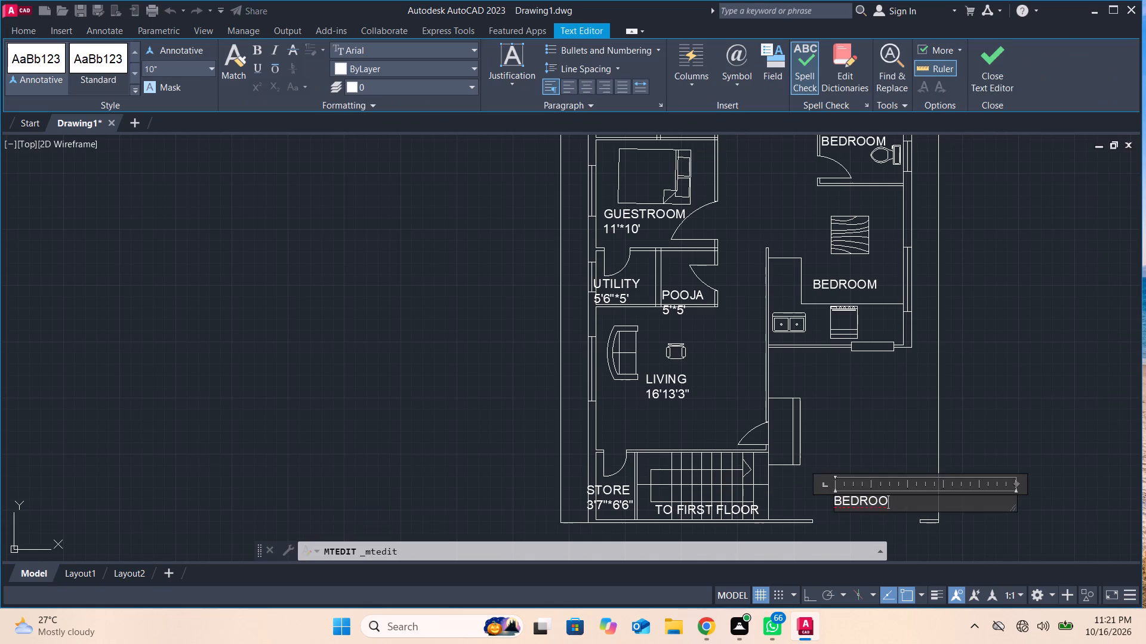
{"action": "key", "text": "BackSpace"}
{"action": "key", "text": "BackSpace"}
{"action": "key", "text": "BackSpace"}
{"action": "key", "text": "BackSpace"}
{"action": "key", "text": "BackSpace"}
{"action": "key", "text": "BackSpace"}
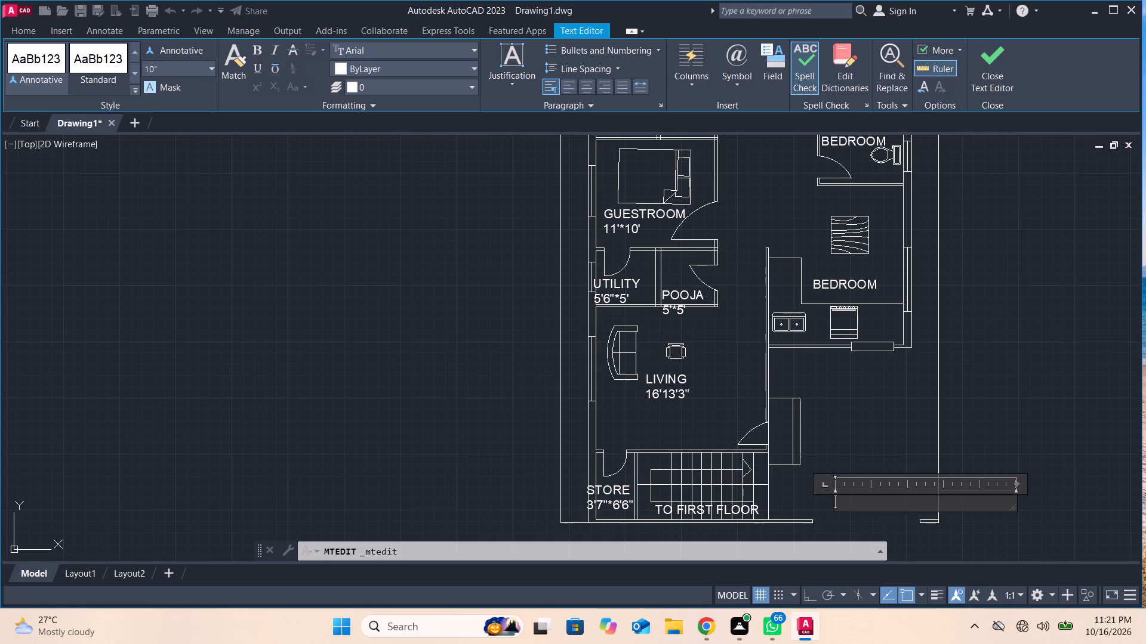
{"action": "type", "text": "OPR"}
{"action": "key", "text": "BackSpace"}
{"action": "type", "text": "EN"}
{"action": "key", "text": "space"}
{"action": "type", "text": "POR"}
{"action": "key", "text": "t"}
{"action": "type", "text": "ICO"}
{"action": "key", "text": "Return"}
{"action": "type", "text": "14'"}
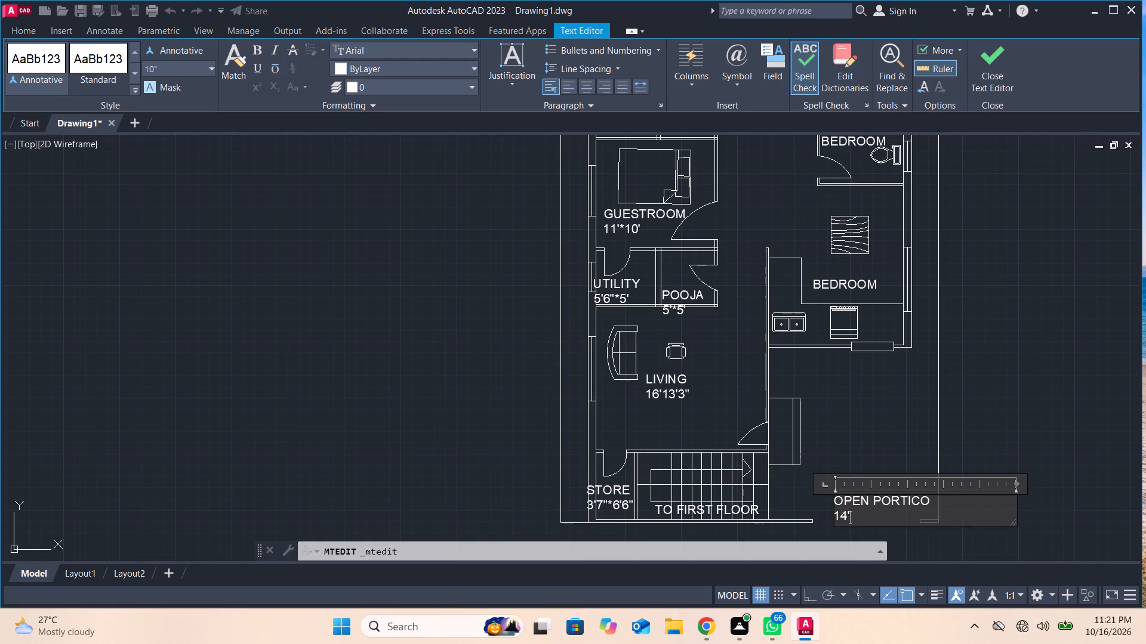
{"action": "key", "text": "6"}
{"action": "key", "text": "shift+quotedbl"}
{"action": "type", "text": "*16'"}
{"action": "type", "text": "6\""}
{"action": "key", "text": "Return"}
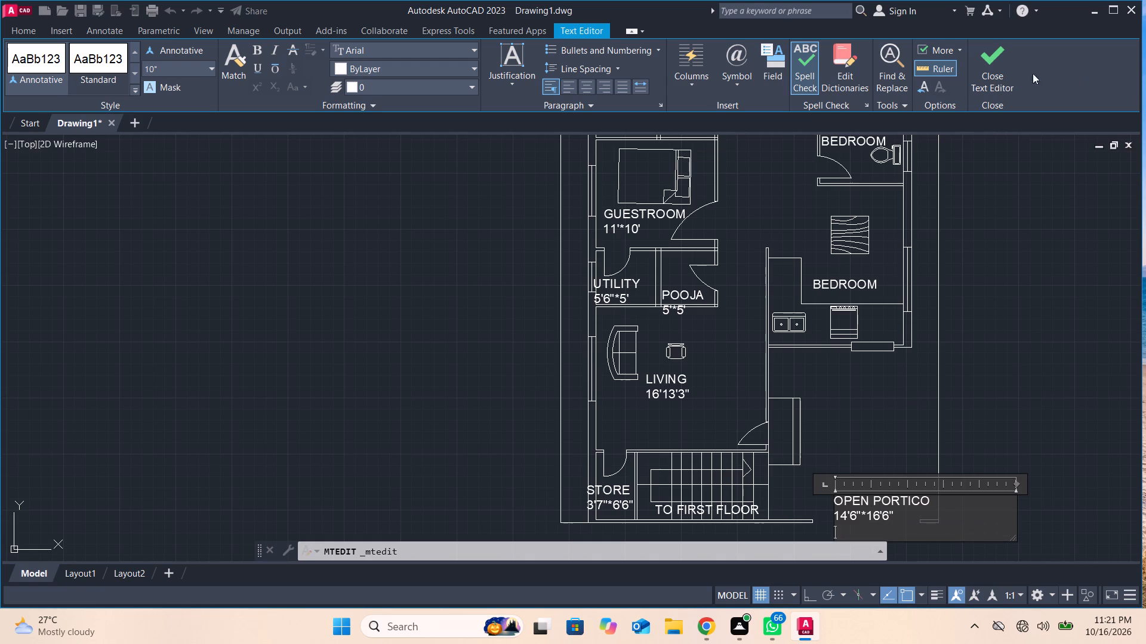
{"action": "left_click", "coordinate": [985, 63]}
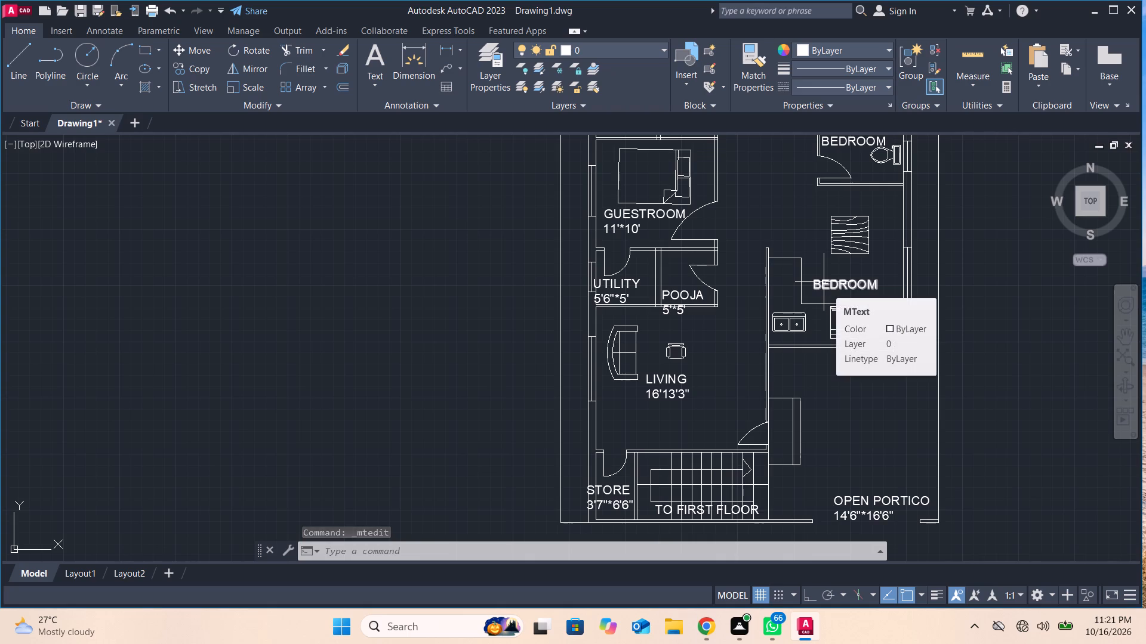
Replace the BEDROOM label in the room with the sink and stove with KITCHEN and the size 11'9"*15' below it.
{"action": "double_click", "coordinate": [824, 282]}
{"action": "key", "text": "Right"}
{"action": "key", "text": "Right"}
{"action": "key", "text": "Right"}
{"action": "key", "text": "Right"}
{"action": "key", "text": "Right"}
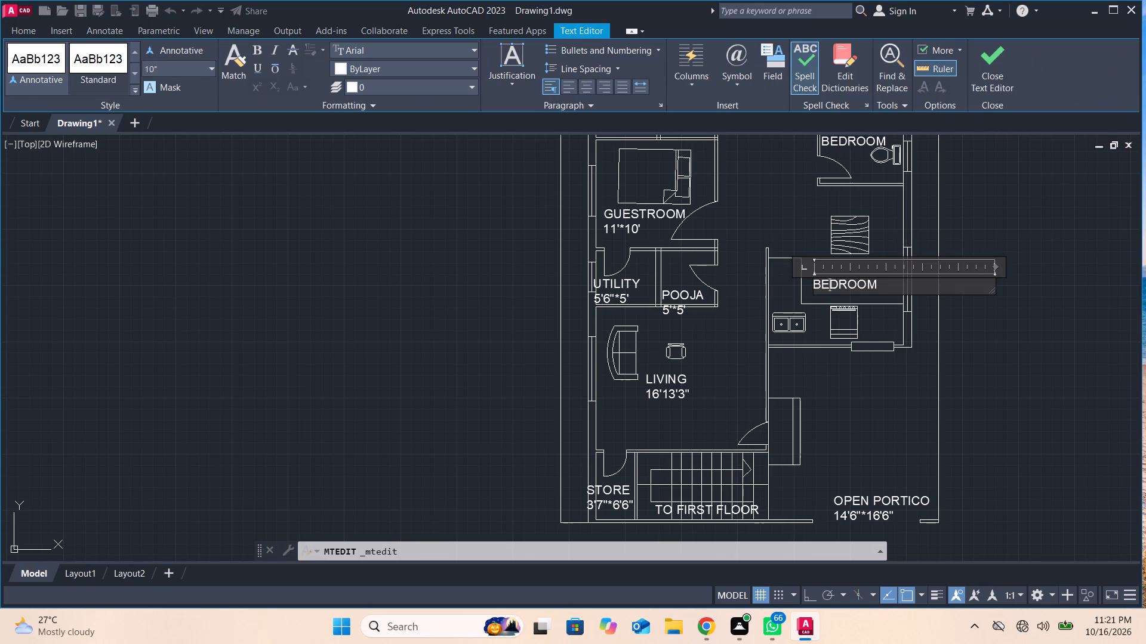
{"action": "key", "text": "Right"}
{"action": "key", "text": "Right"}
{"action": "key", "text": "BackSpace"}
{"action": "key", "text": "BackSpace"}
{"action": "key", "text": "BackSpace"}
{"action": "key", "text": "BackSpace"}
{"action": "key", "text": "BackSpace"}
{"action": "key", "text": "BackSpace"}
{"action": "key", "text": "BackSpace"}
{"action": "type", "text": "KITCHEN"}
{"action": "key", "text": "Return"}
{"action": "type", "text": "11'9"}
{"action": "type", "text": "\"*"}
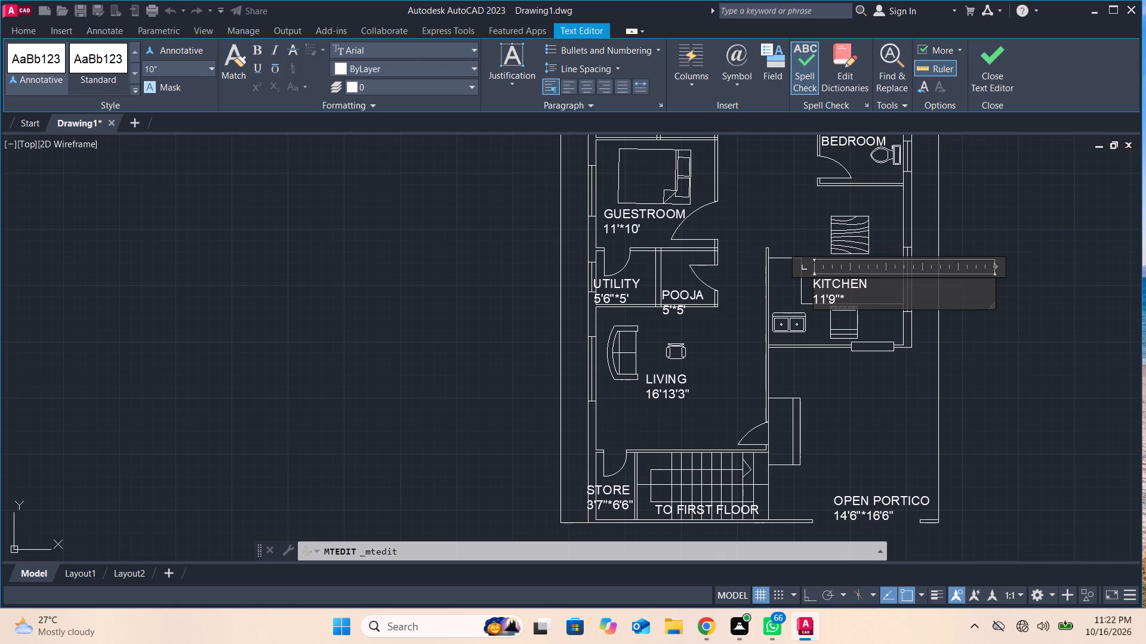
{"action": "type", "text": "15'"}
{"action": "left_click", "coordinate": [993, 69]}
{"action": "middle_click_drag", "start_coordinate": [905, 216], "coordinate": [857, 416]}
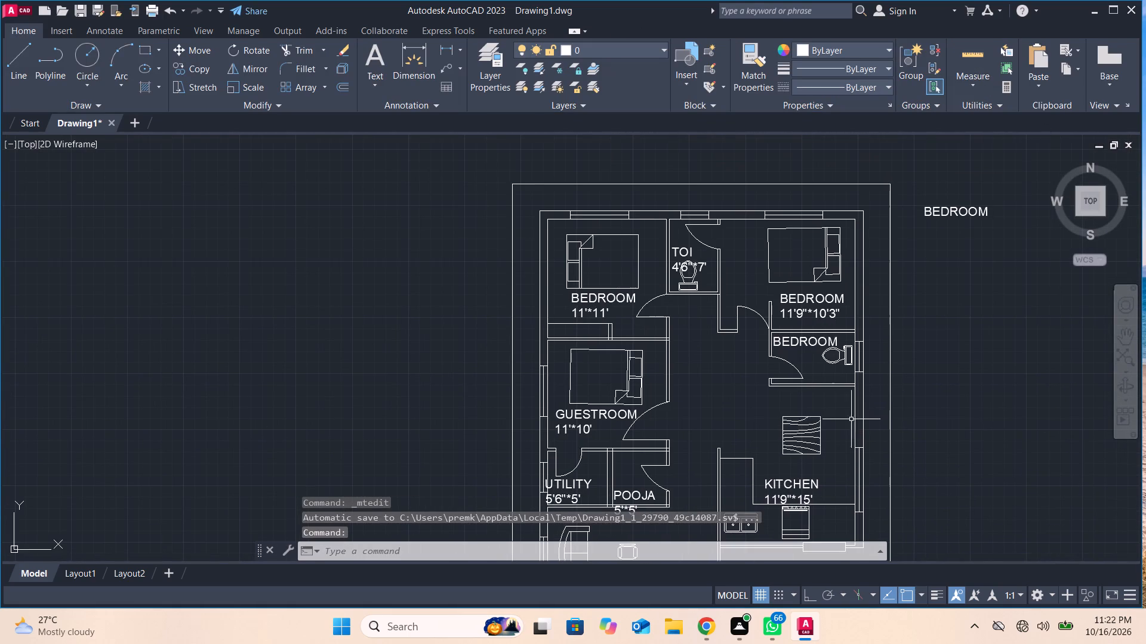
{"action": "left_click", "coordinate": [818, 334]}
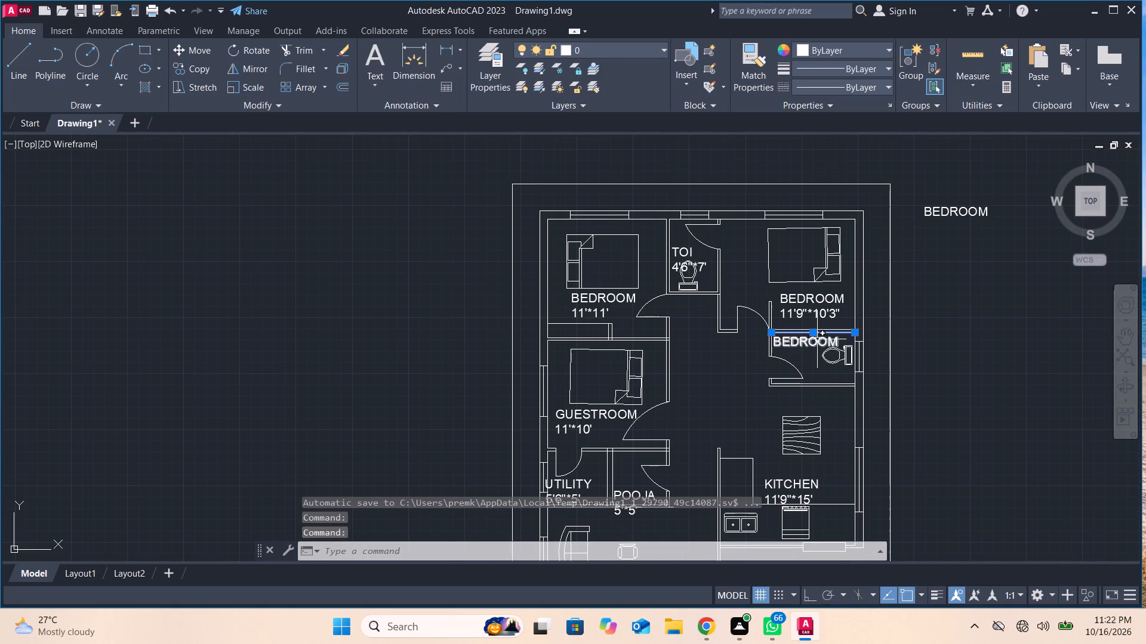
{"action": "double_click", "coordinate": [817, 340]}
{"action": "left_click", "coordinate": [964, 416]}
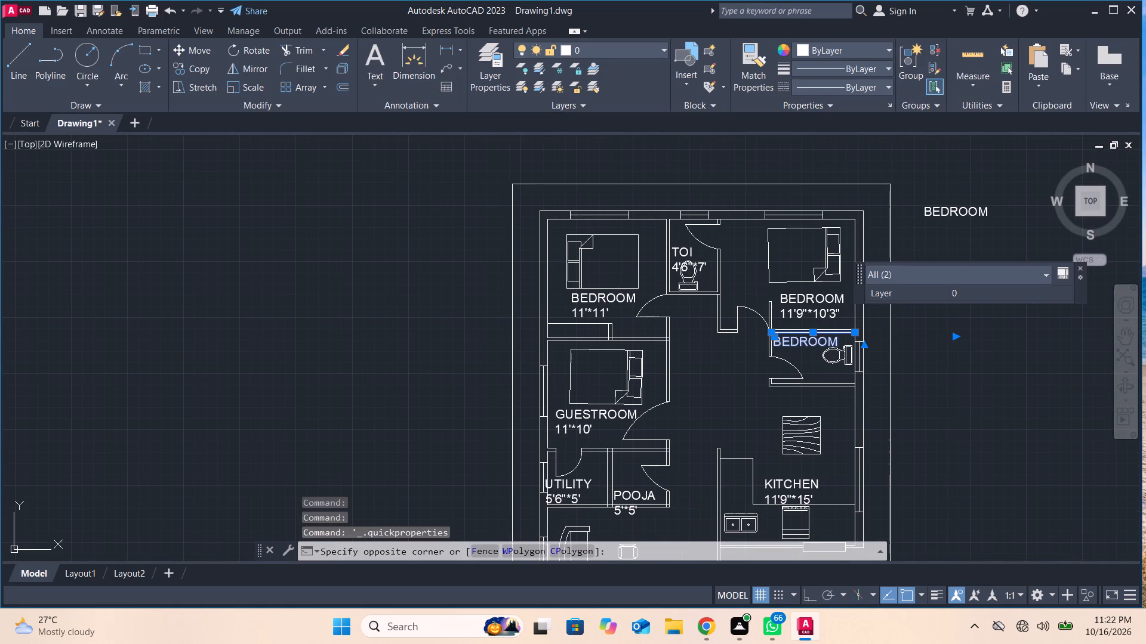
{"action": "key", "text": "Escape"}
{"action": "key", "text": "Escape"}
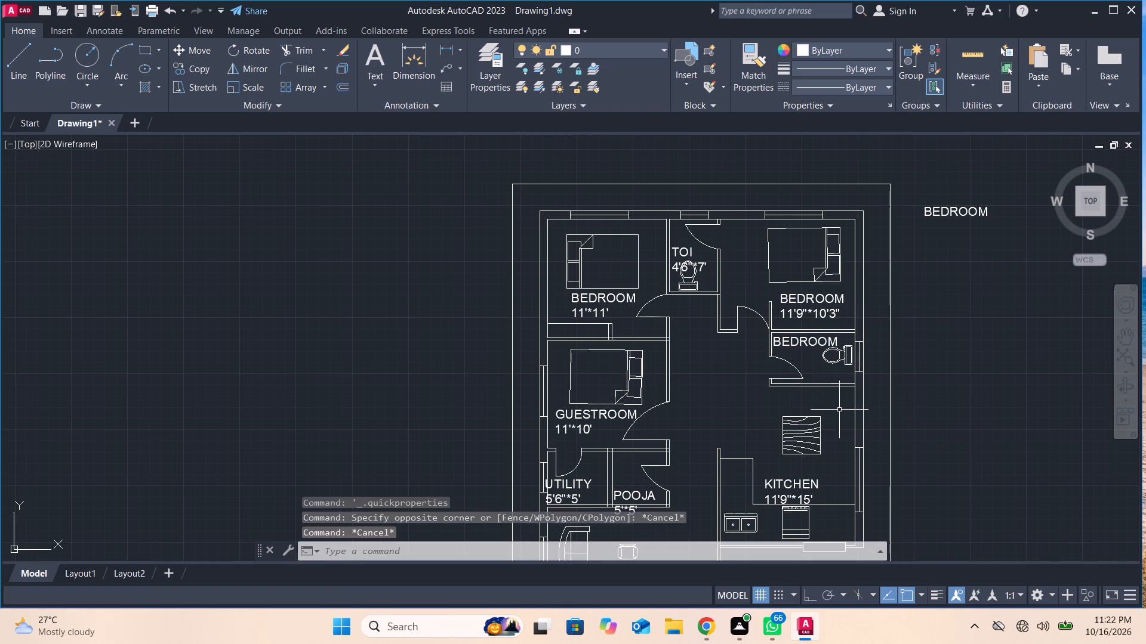
Replace the BEDROOM label in the small toilet room above the kitchen with TOI and the size 7'9"*5' below it.
{"action": "double_click", "coordinate": [806, 343]}
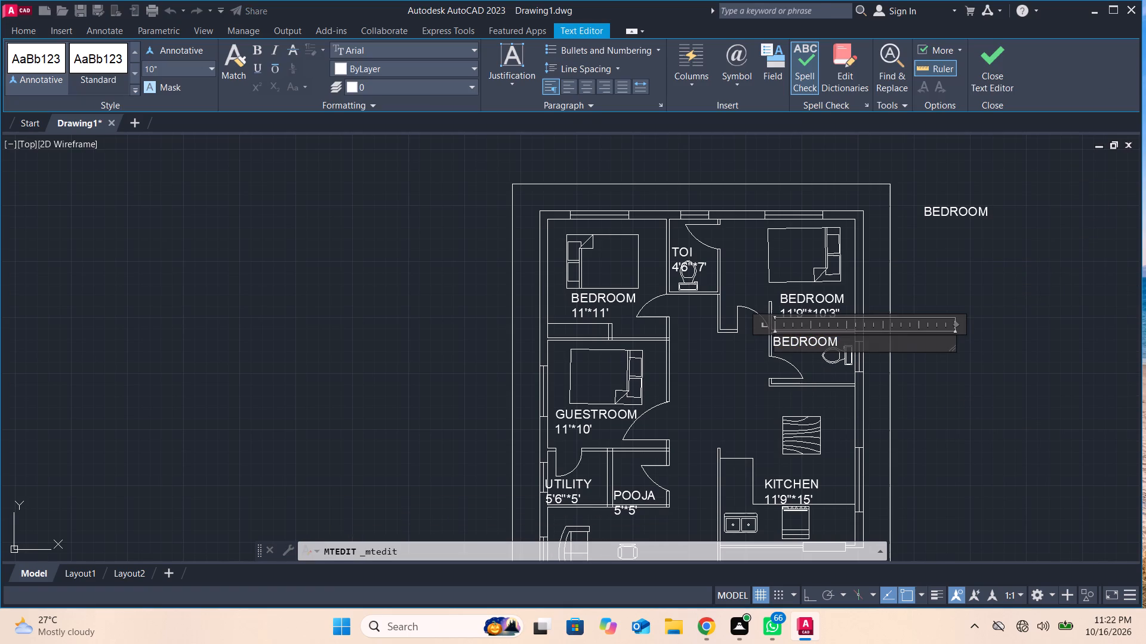
{"action": "key", "text": "Right"}
{"action": "key", "text": "Right"}
{"action": "key", "text": "Right"}
{"action": "key", "text": "Right"}
{"action": "key", "text": "Right"}
{"action": "key", "text": "BackSpace"}
{"action": "key", "text": "BackSpace"}
{"action": "key", "text": "BackSpace"}
{"action": "key", "text": "BackSpace"}
{"action": "key", "text": "BackSpace"}
{"action": "key", "text": "BackSpace"}
{"action": "key", "text": "BackSpace"}
{"action": "key", "text": "BackSpace"}
{"action": "key", "text": "BackSpace"}
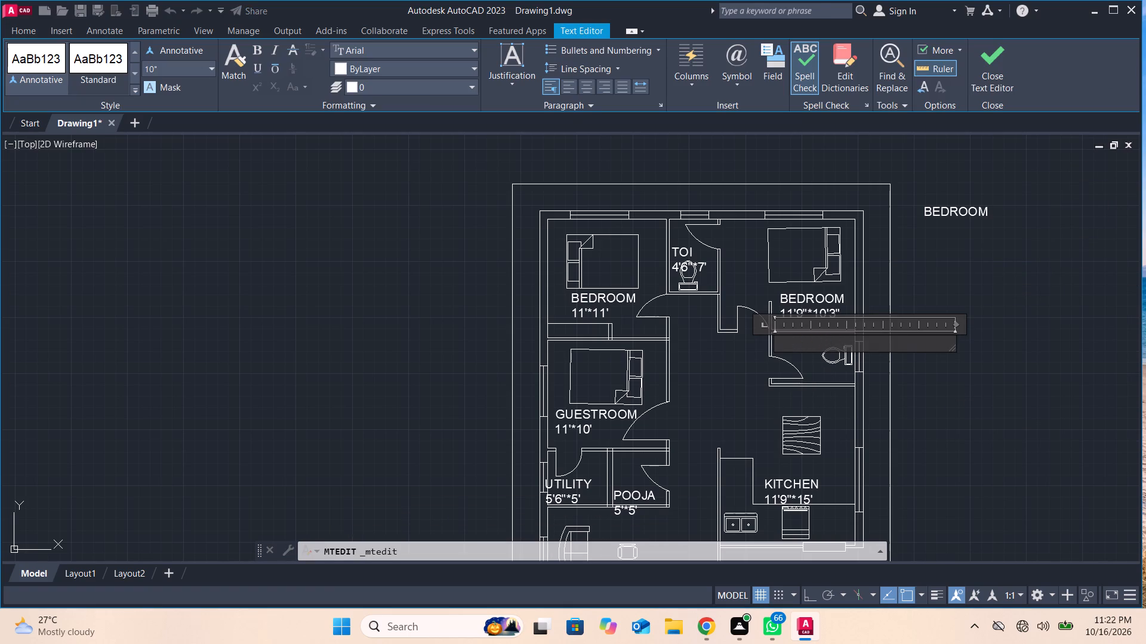
{"action": "type", "text": "TIO"}
{"action": "key", "text": "BackSpace"}
{"action": "key", "text": "BackSpace"}
{"action": "type", "text": "OI"}
{"action": "key", "text": "Return"}
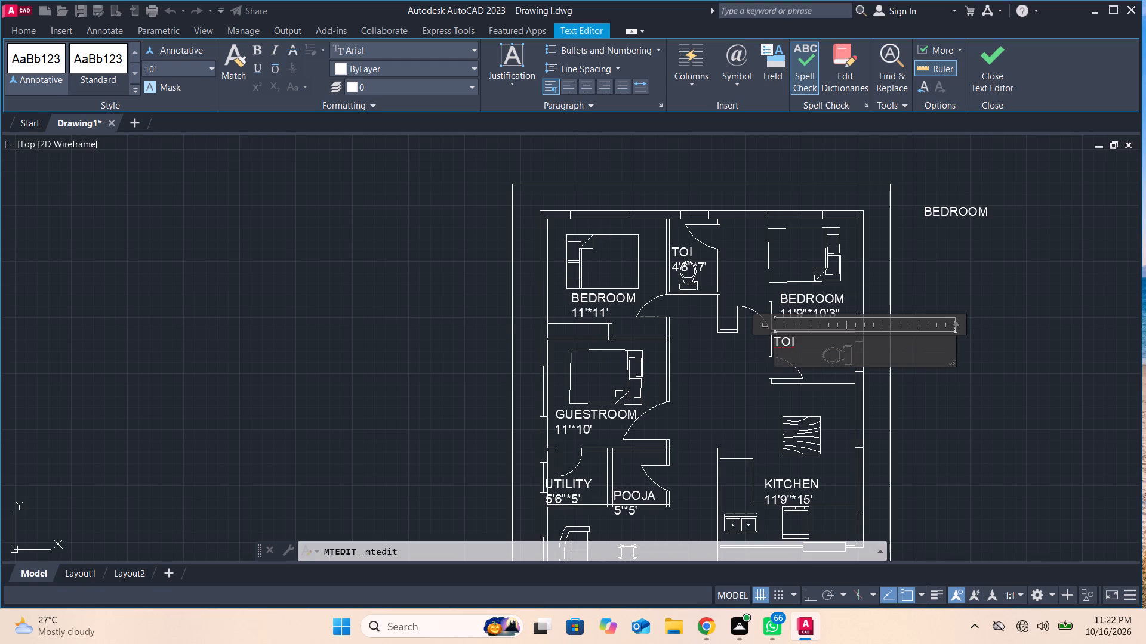
{"action": "type", "text": "7'9"}
{"action": "key", "text": "shift+quotedbl"}
{"action": "type", "text": "*5'"}
{"action": "left_click", "coordinate": [976, 76]}
Erase the spare BEDROOM label outside the plan's boundary.
{"action": "scroll", "coordinate": [950, 296], "scroll_direction": "down", "scroll_amount": 1}
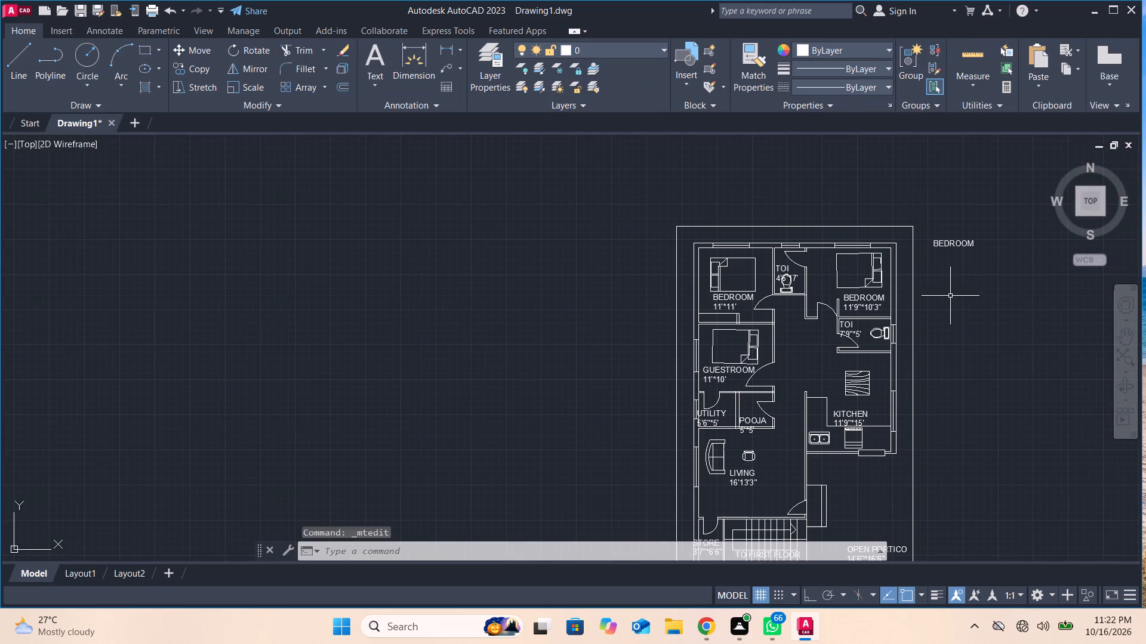
{"action": "middle_click_drag", "start_coordinate": [974, 356], "coordinate": [943, 315]}
{"action": "left_click", "coordinate": [929, 201]}
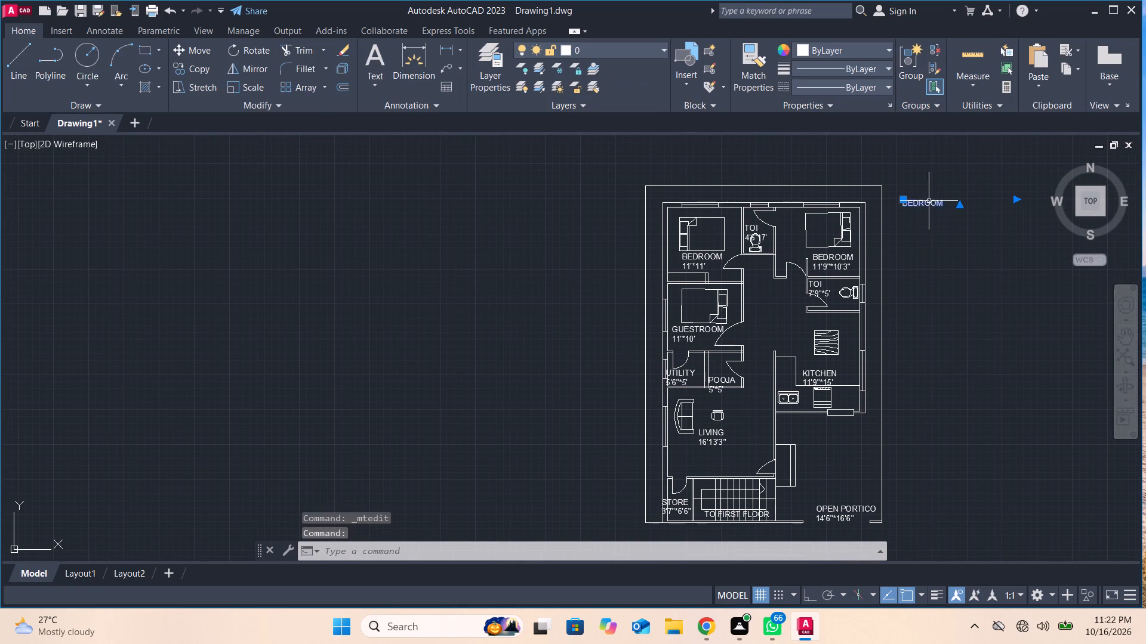
{"action": "type", "text": "E3"}
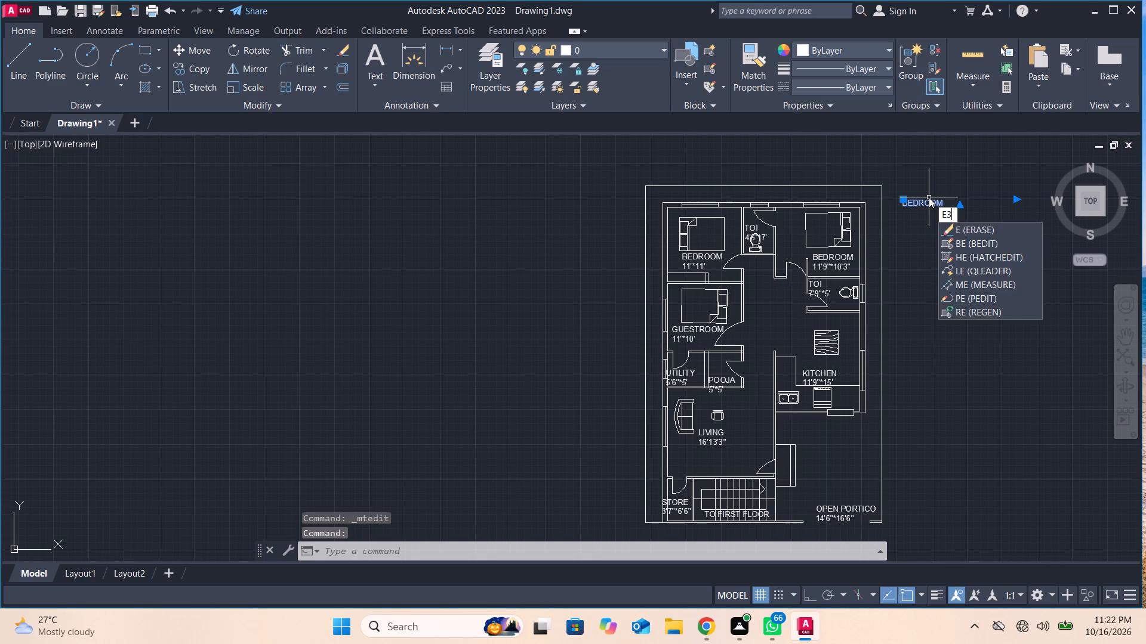
{"action": "key", "text": "backslash"}
{"action": "key", "text": "BackSpace"}
{"action": "key", "text": "BackSpace"}
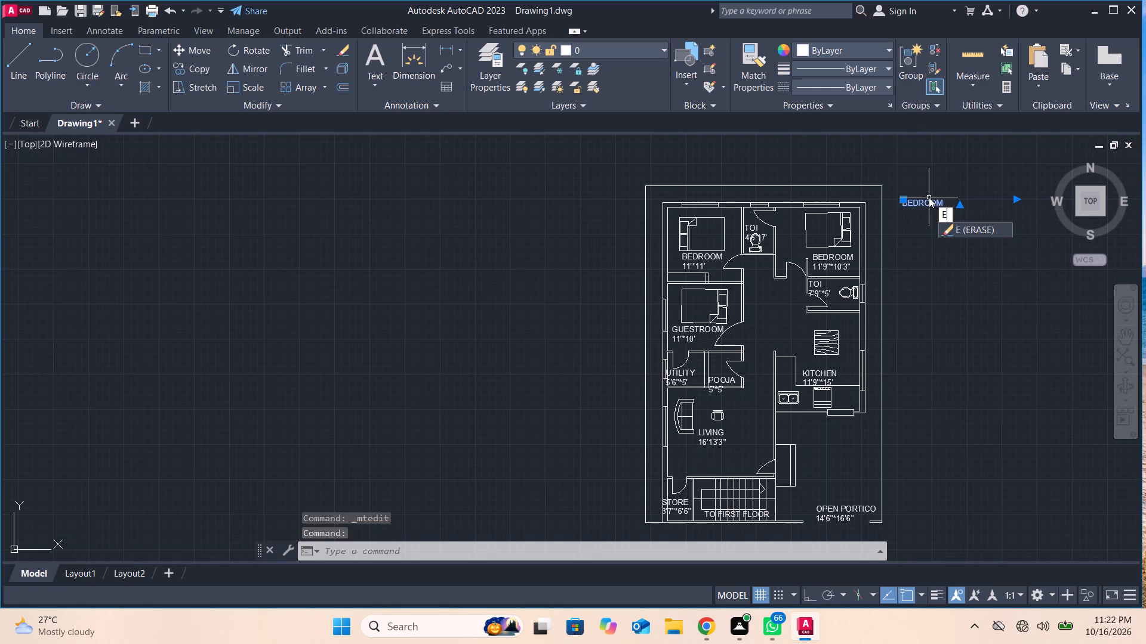
{"action": "key", "text": "Return"}
Open DesignCenter, look through its sample drawings and examine the blocks in Fasteners - Metric.dwg.
{"action": "middle_click_drag", "start_coordinate": [959, 362], "coordinate": [954, 352]}
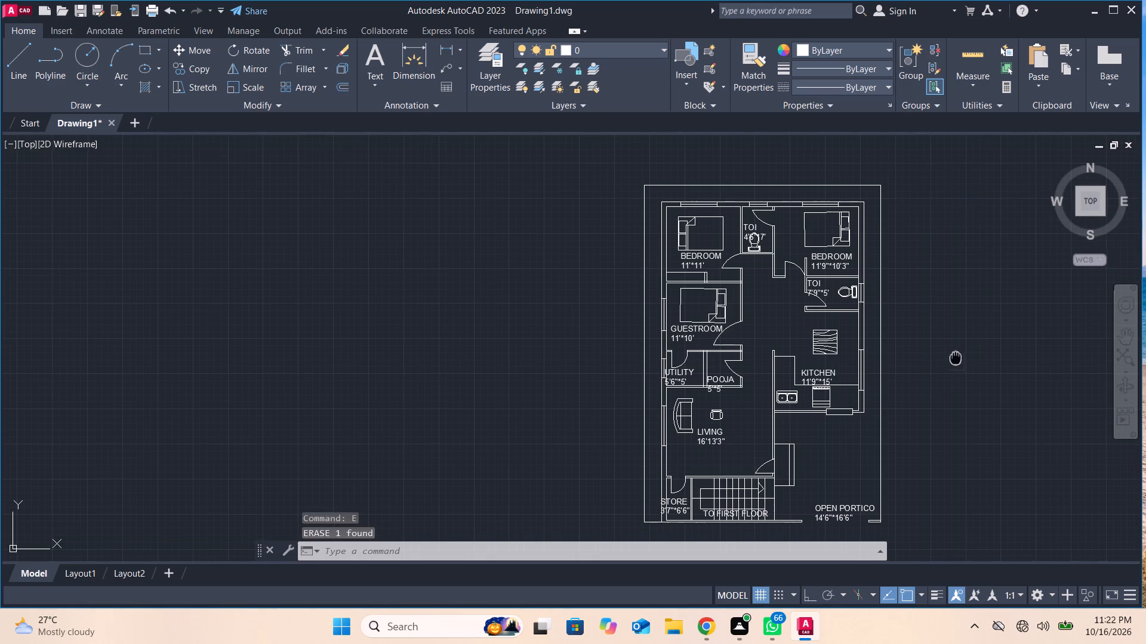
{"action": "middle_click_drag", "start_coordinate": [954, 352], "coordinate": [914, 266]}
{"action": "scroll", "coordinate": [961, 316], "scroll_direction": "up", "scroll_amount": 1}
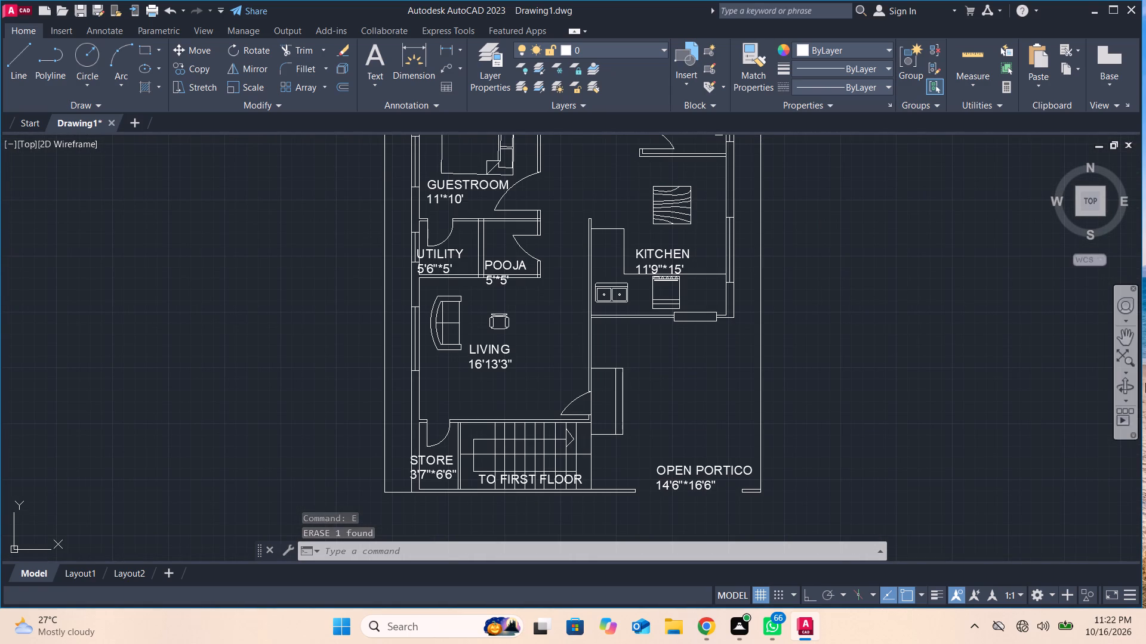
{"action": "key", "text": "ctrl+2"}
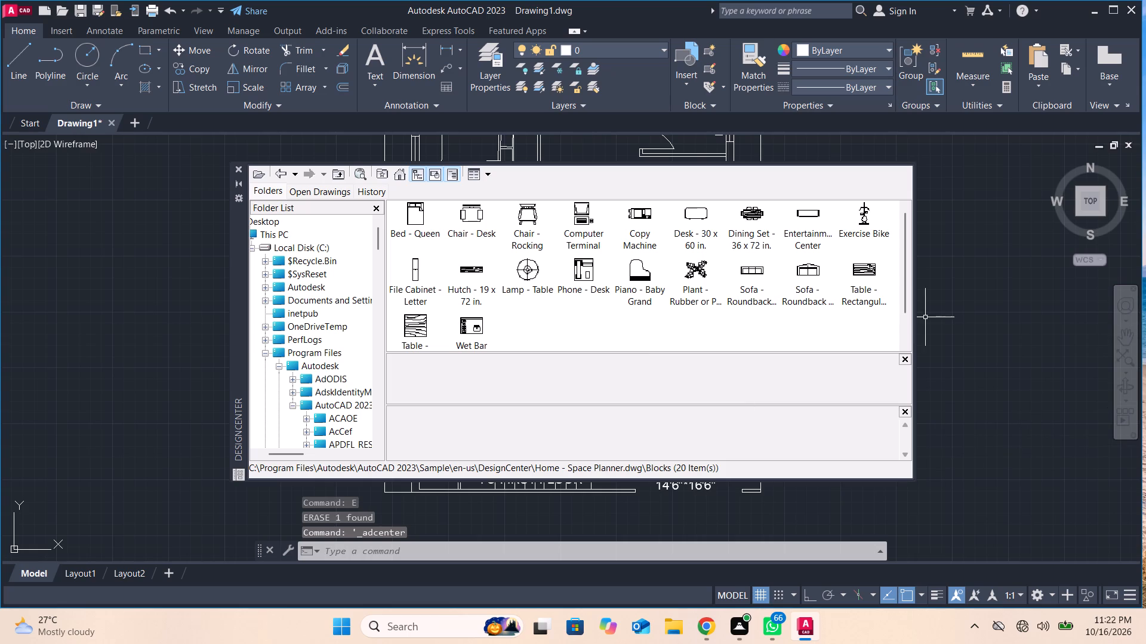
{"action": "left_click", "coordinate": [281, 176]}
{"action": "scroll", "coordinate": [295, 342], "scroll_direction": "down", "scroll_amount": 6}
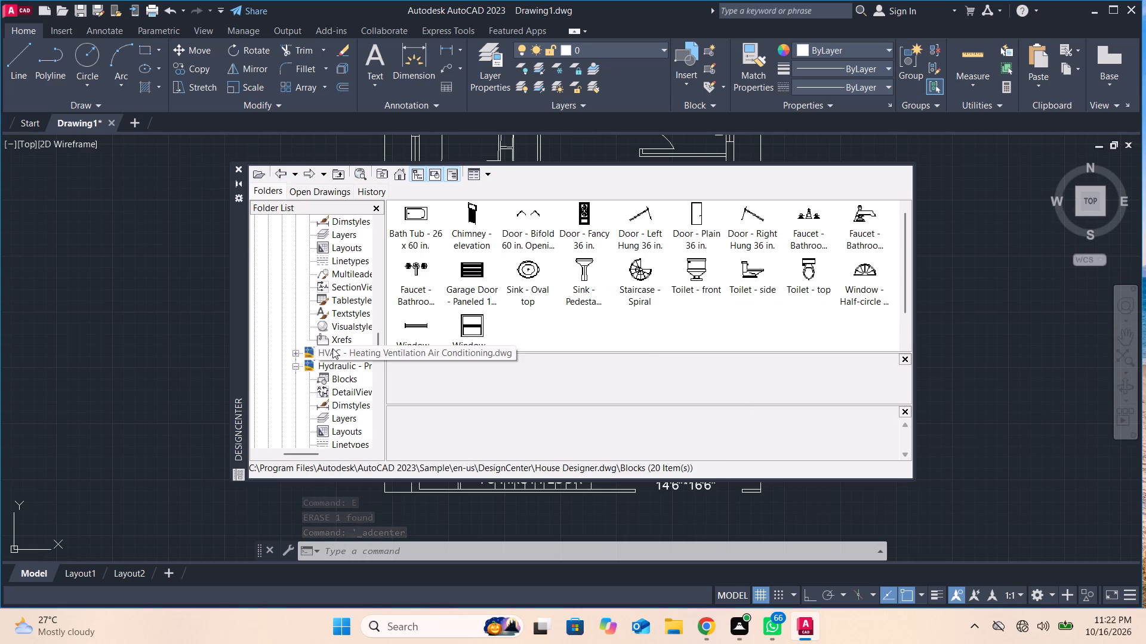
{"action": "scroll", "coordinate": [332, 348], "scroll_direction": "down", "scroll_amount": 6}
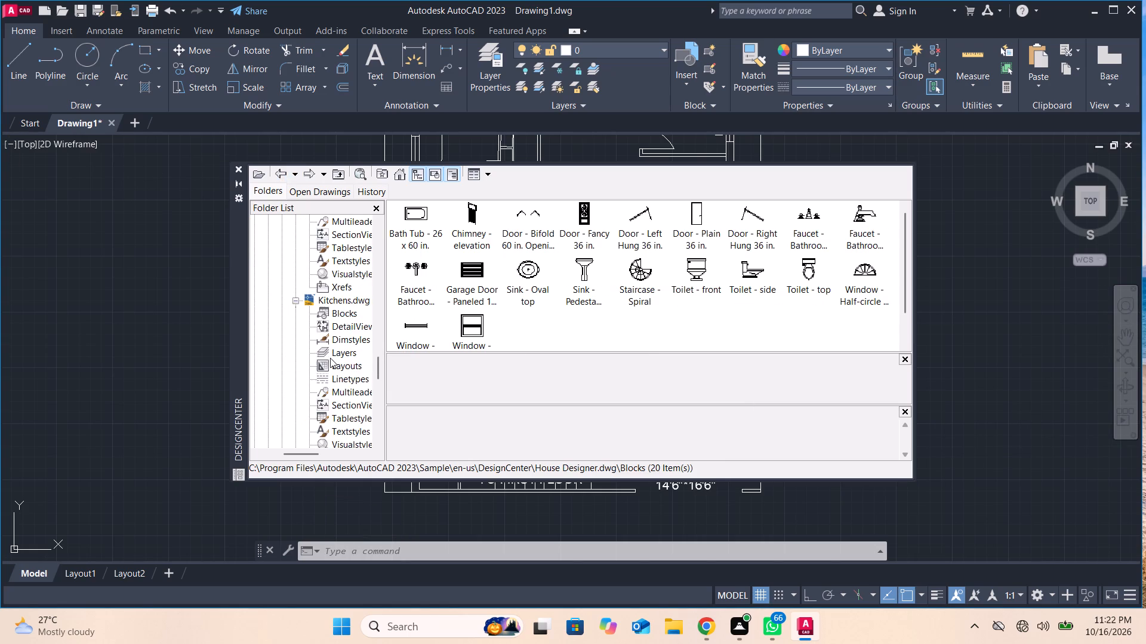
{"action": "scroll", "coordinate": [330, 358], "scroll_direction": "down", "scroll_amount": 10}
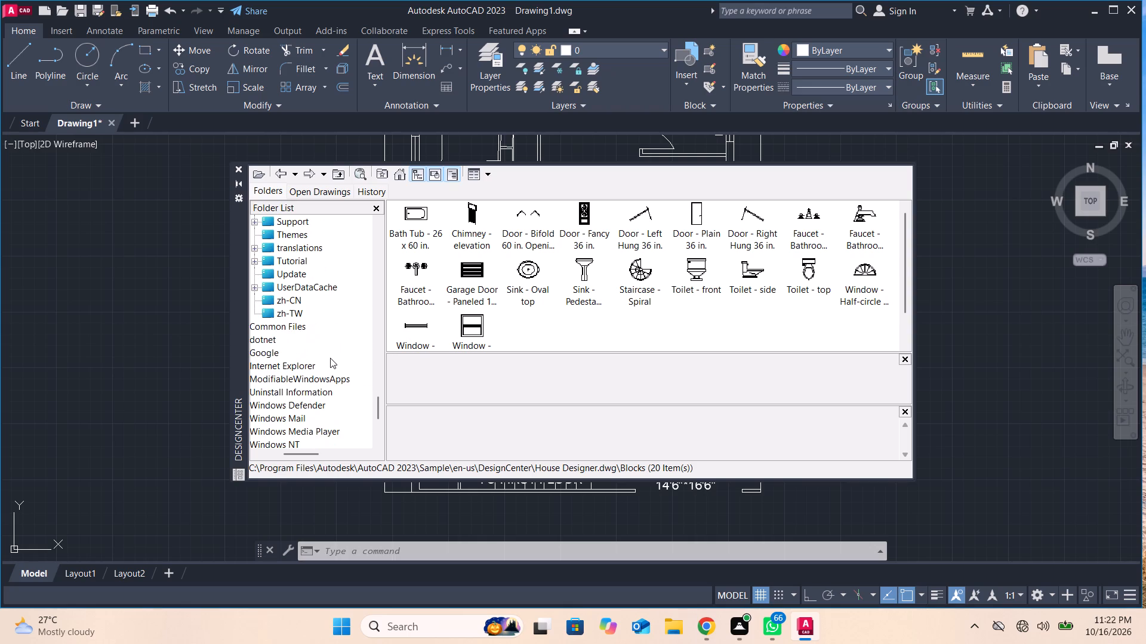
{"action": "scroll", "coordinate": [326, 358], "scroll_direction": "up", "scroll_amount": 14}
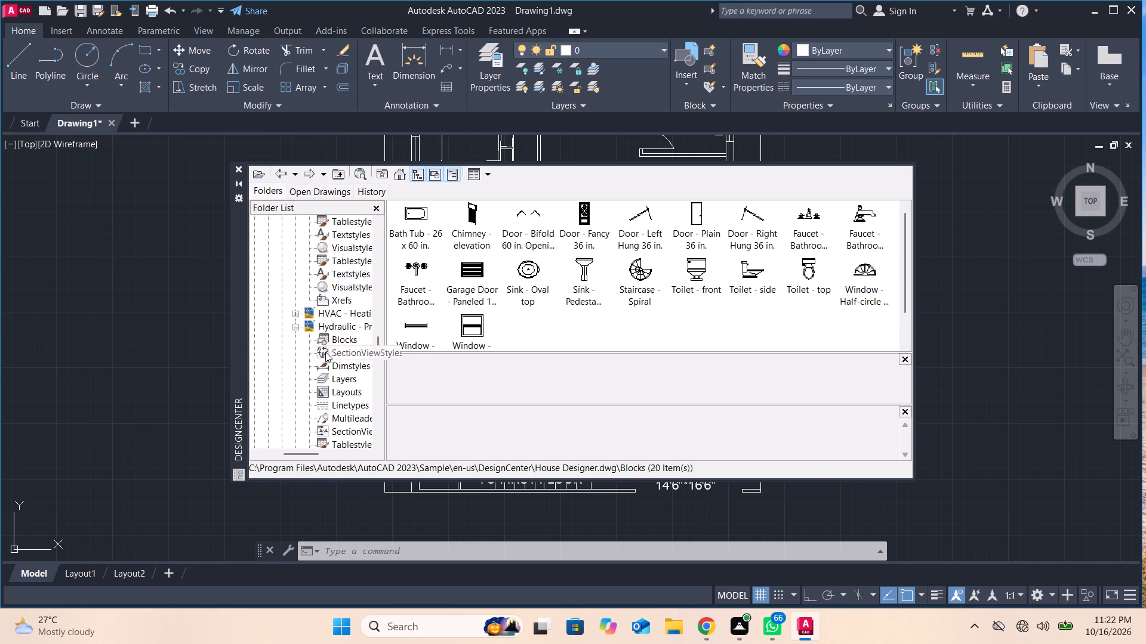
{"action": "scroll", "coordinate": [325, 352], "scroll_direction": "up", "scroll_amount": 14}
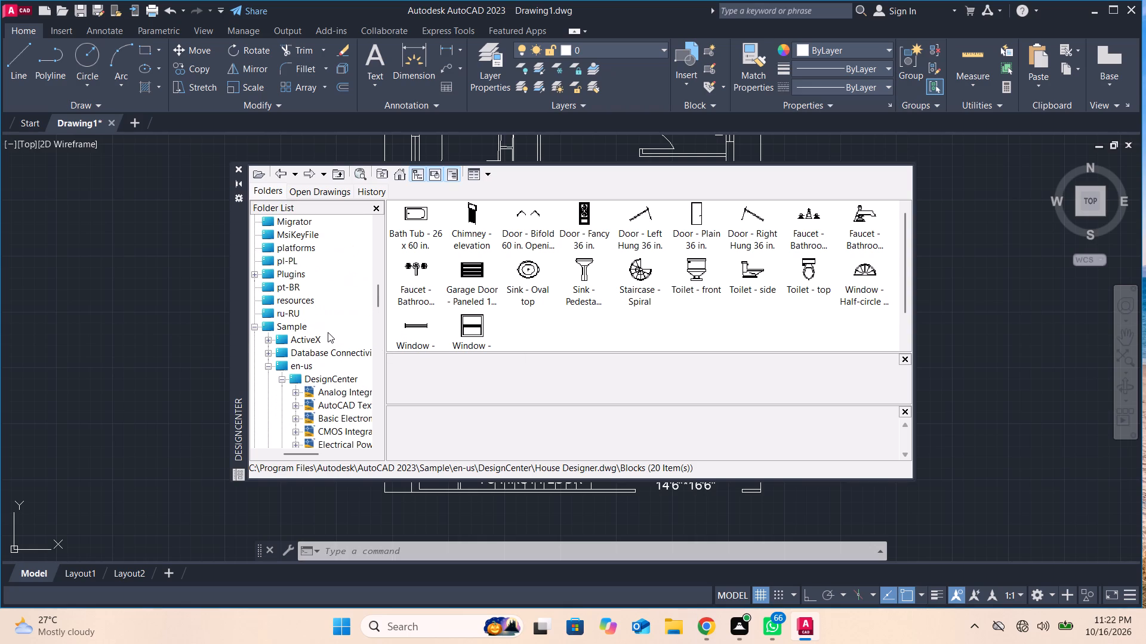
{"action": "scroll", "coordinate": [327, 332], "scroll_direction": "up", "scroll_amount": 7}
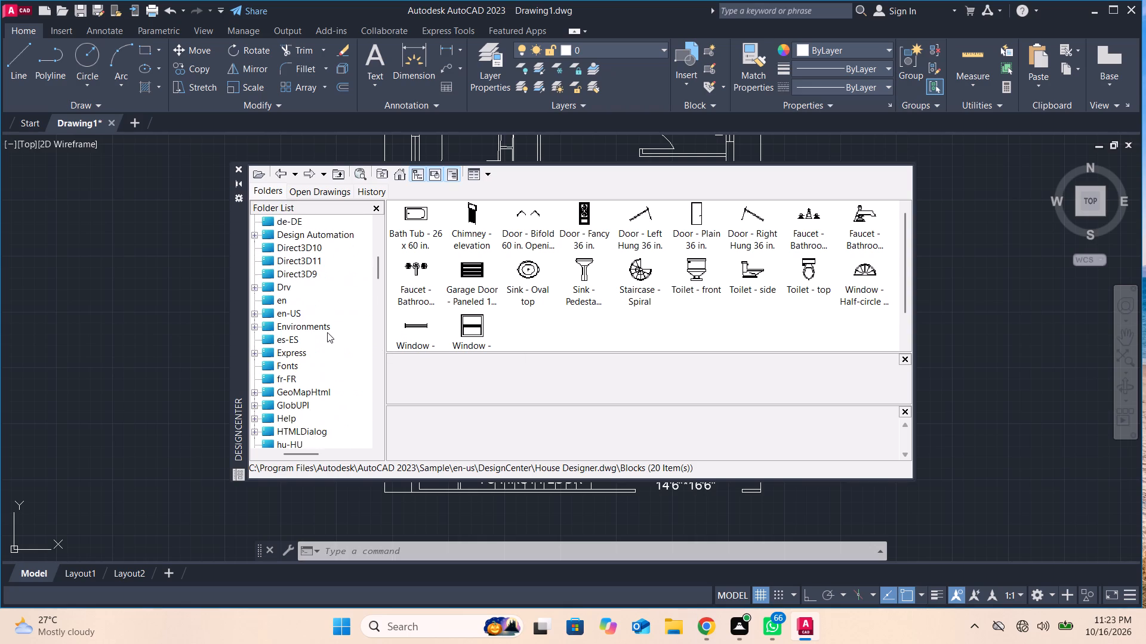
{"action": "scroll", "coordinate": [327, 332], "scroll_direction": "down", "scroll_amount": 10}
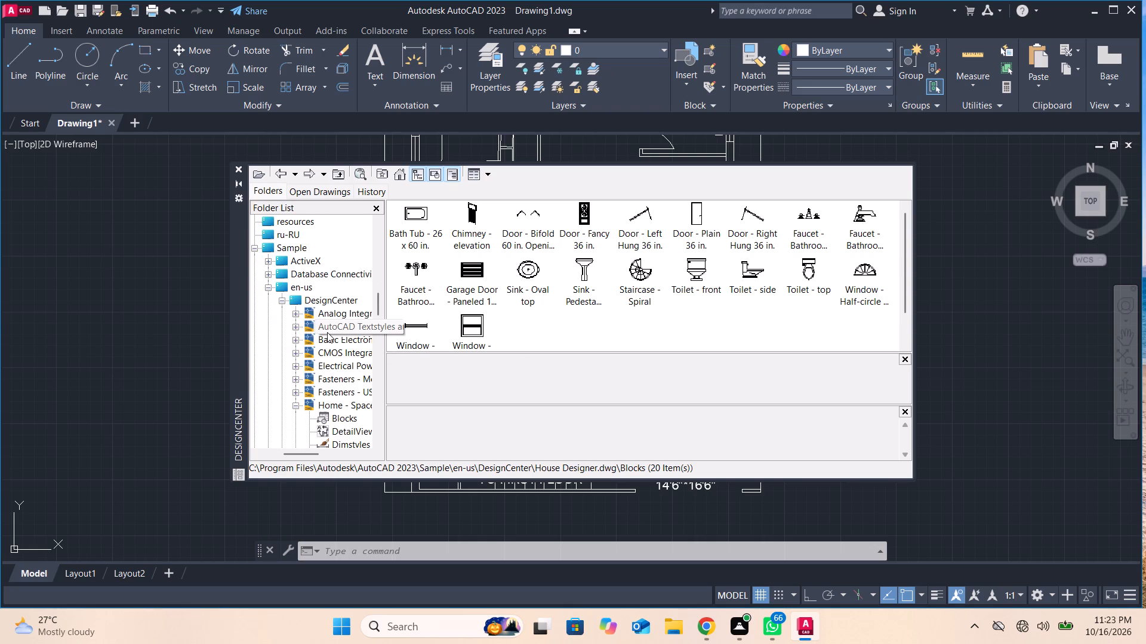
{"action": "left_click", "coordinate": [329, 345]}
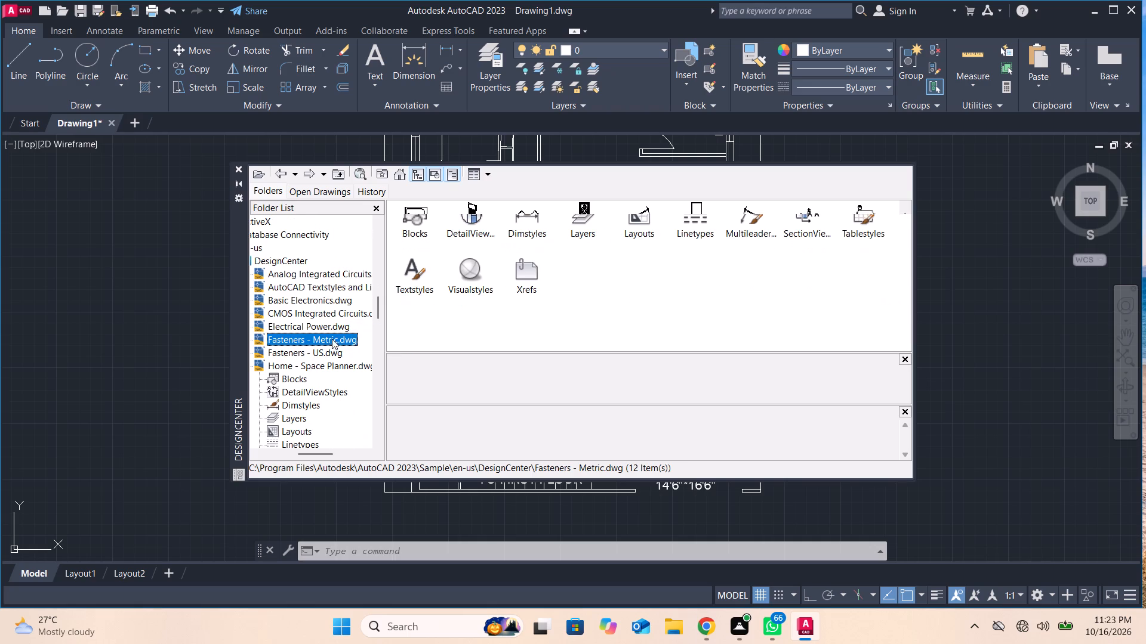
{"action": "left_click", "coordinate": [402, 230]}
{"action": "left_click", "coordinate": [405, 227]}
{"action": "double_click", "coordinate": [405, 227]}
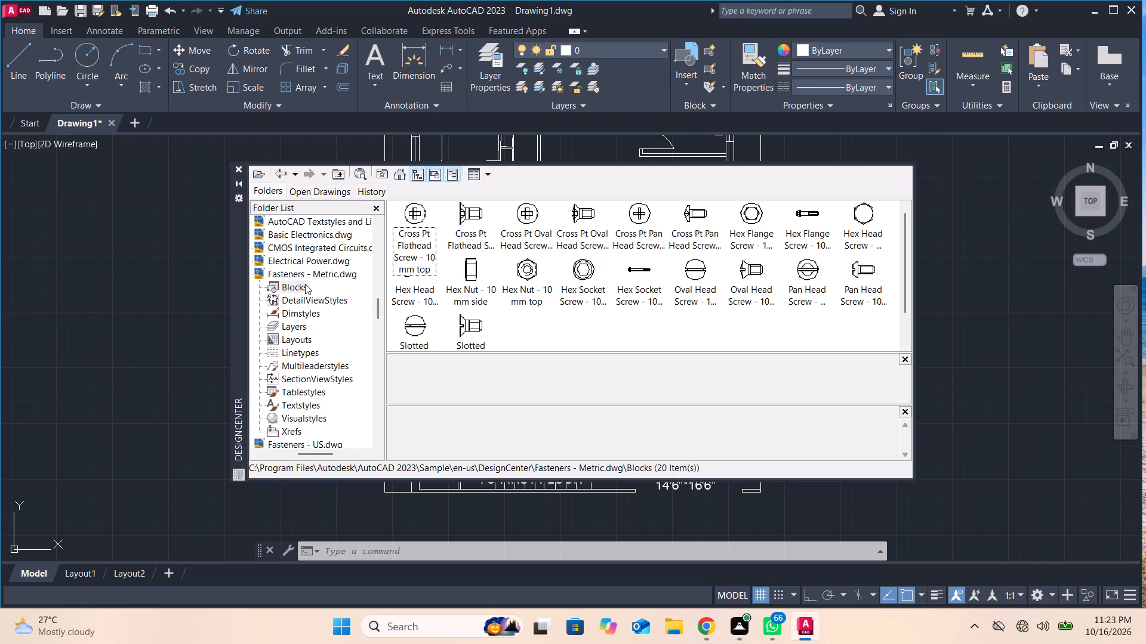
Look further through the DesignCenter sample drawings and examine the blocks in Landscaping.dwg.
{"action": "scroll", "coordinate": [289, 239], "scroll_direction": "up", "scroll_amount": 1}
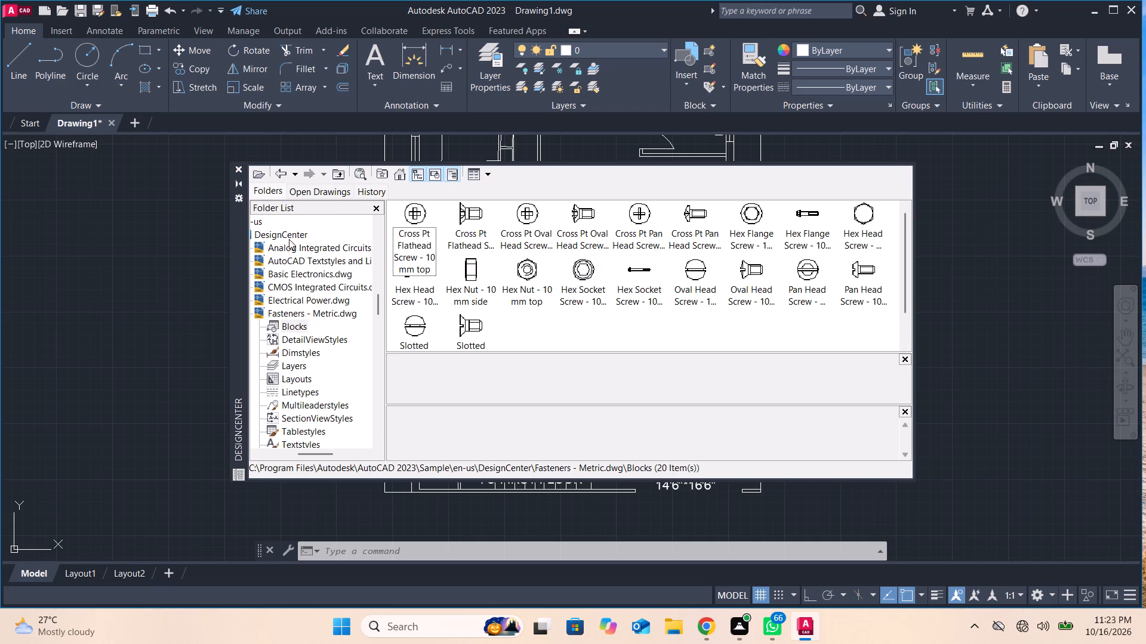
{"action": "scroll", "coordinate": [290, 283], "scroll_direction": "down", "scroll_amount": 3}
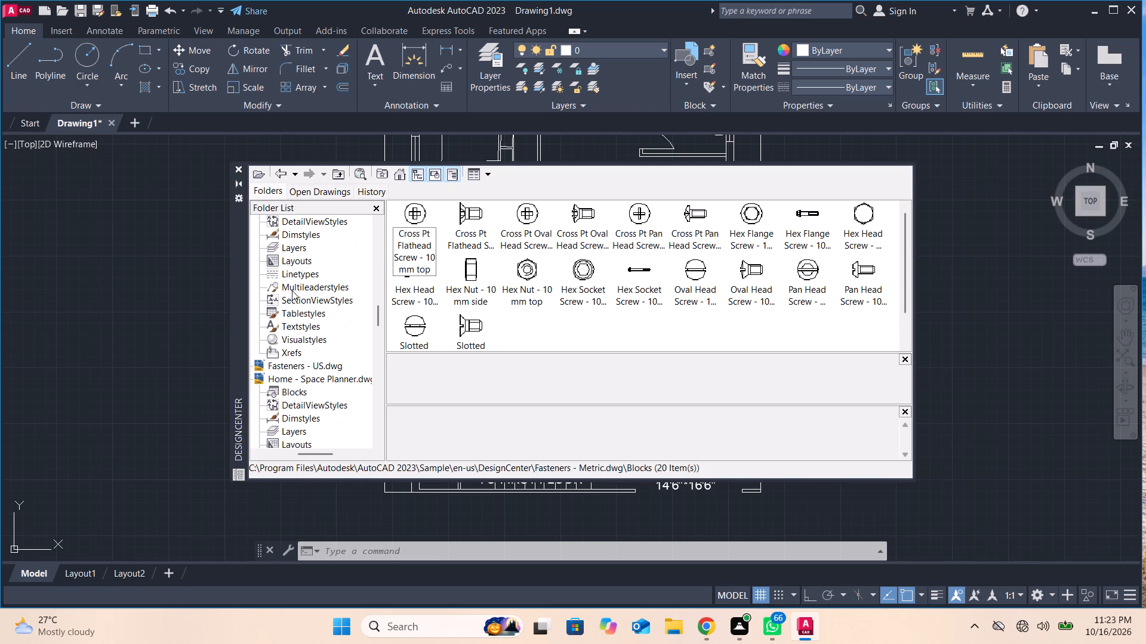
{"action": "scroll", "coordinate": [288, 367], "scroll_direction": "down", "scroll_amount": 2}
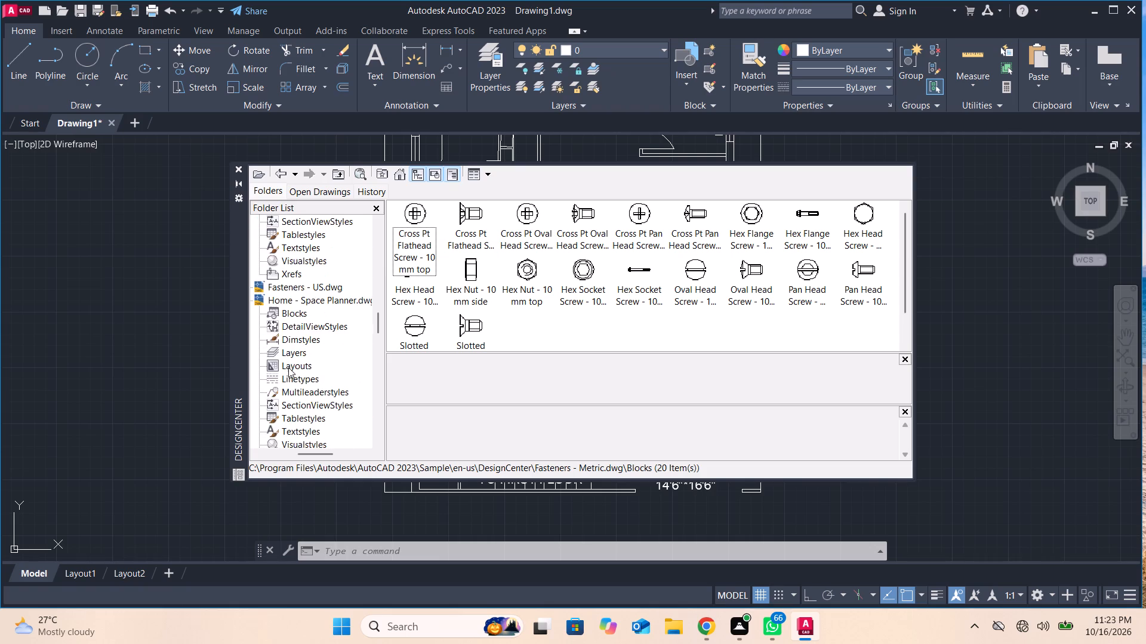
{"action": "scroll", "coordinate": [288, 367], "scroll_direction": "down", "scroll_amount": 7}
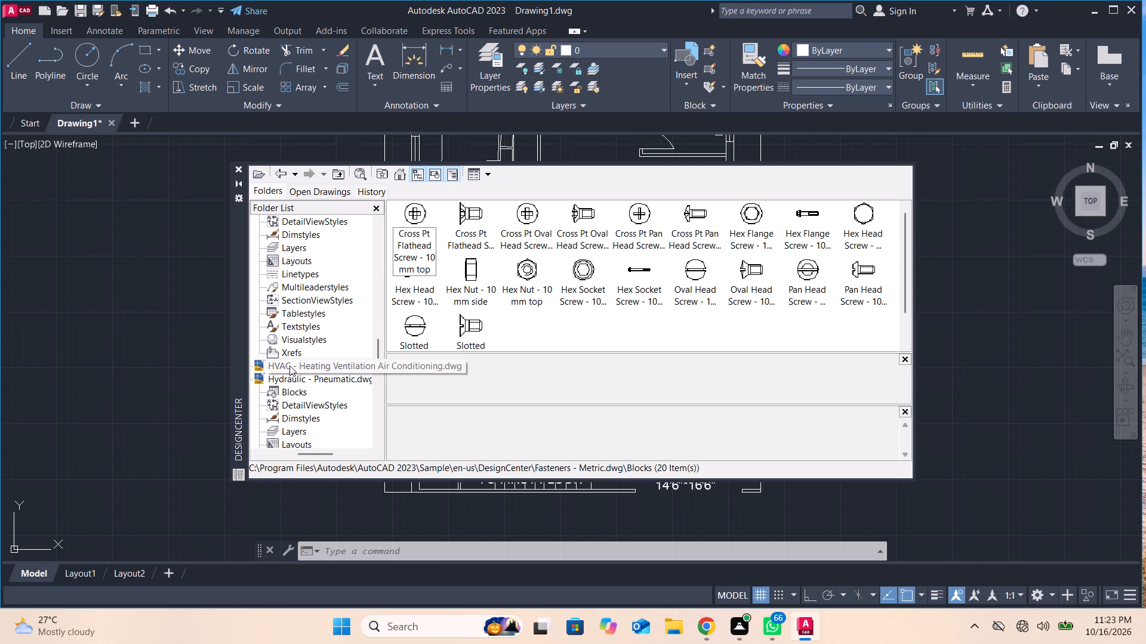
{"action": "scroll", "coordinate": [289, 366], "scroll_direction": "down", "scroll_amount": 4}
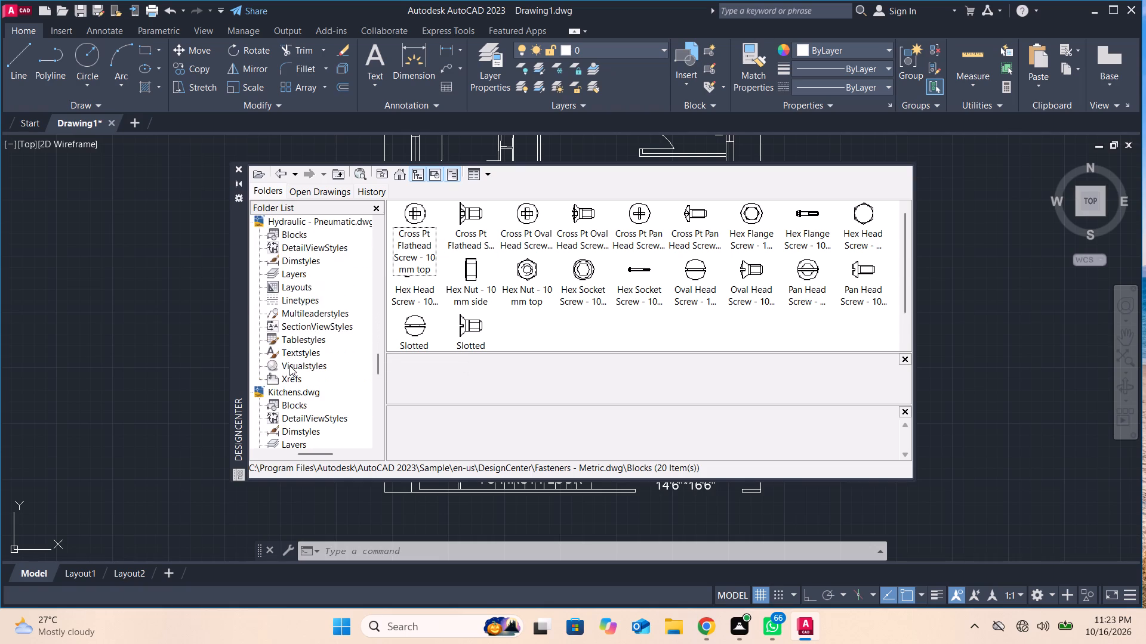
{"action": "scroll", "coordinate": [289, 366], "scroll_direction": "down", "scroll_amount": 5}
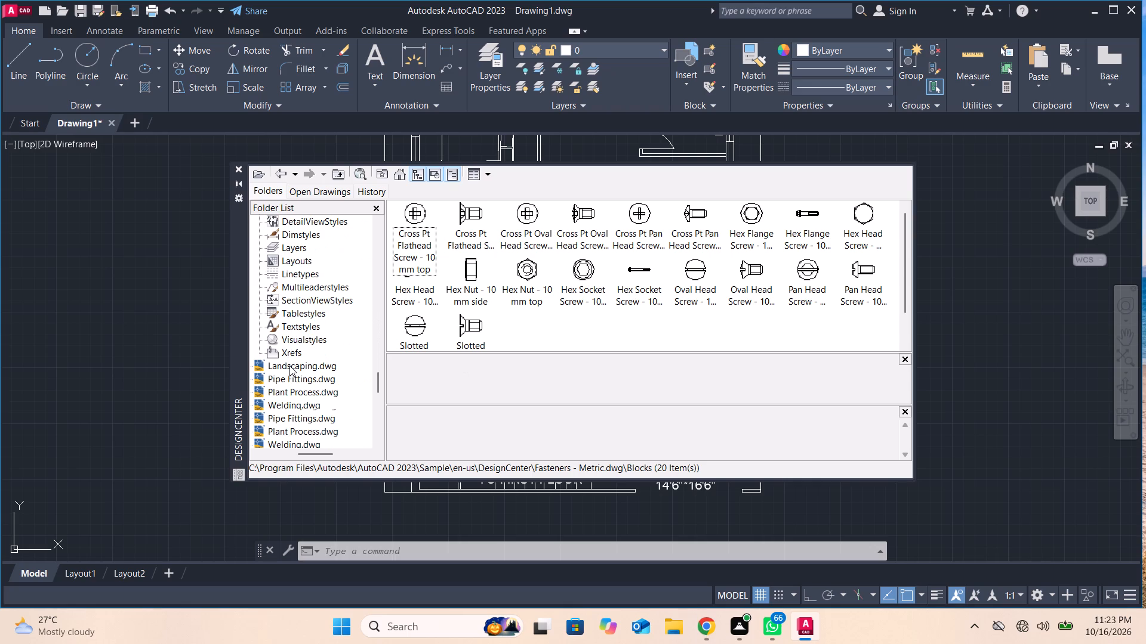
{"action": "double_click", "coordinate": [289, 363]}
{"action": "double_click", "coordinate": [405, 230]}
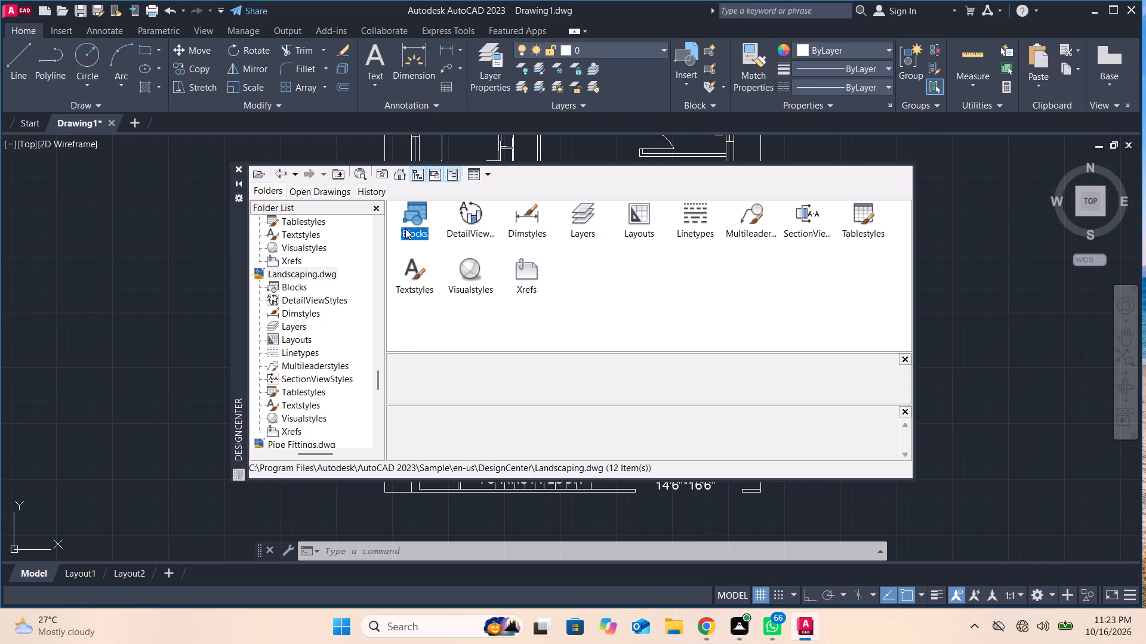
{"action": "double_click", "coordinate": [409, 219]}
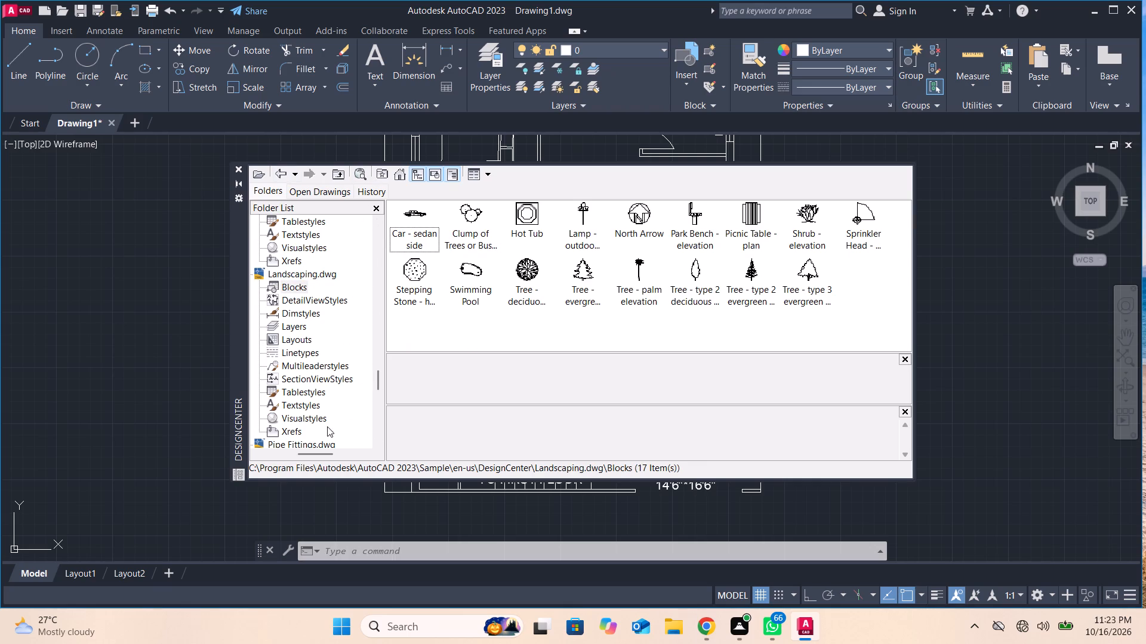
Examine the DesignCenter blocks in Pipe Fittings.dwg and Welding.dwg and the drawings in the Dynamic Blocks folder, then close DesignCenter.
{"action": "scroll", "coordinate": [315, 398], "scroll_direction": "down", "scroll_amount": 1}
{"action": "left_click", "coordinate": [311, 400]}
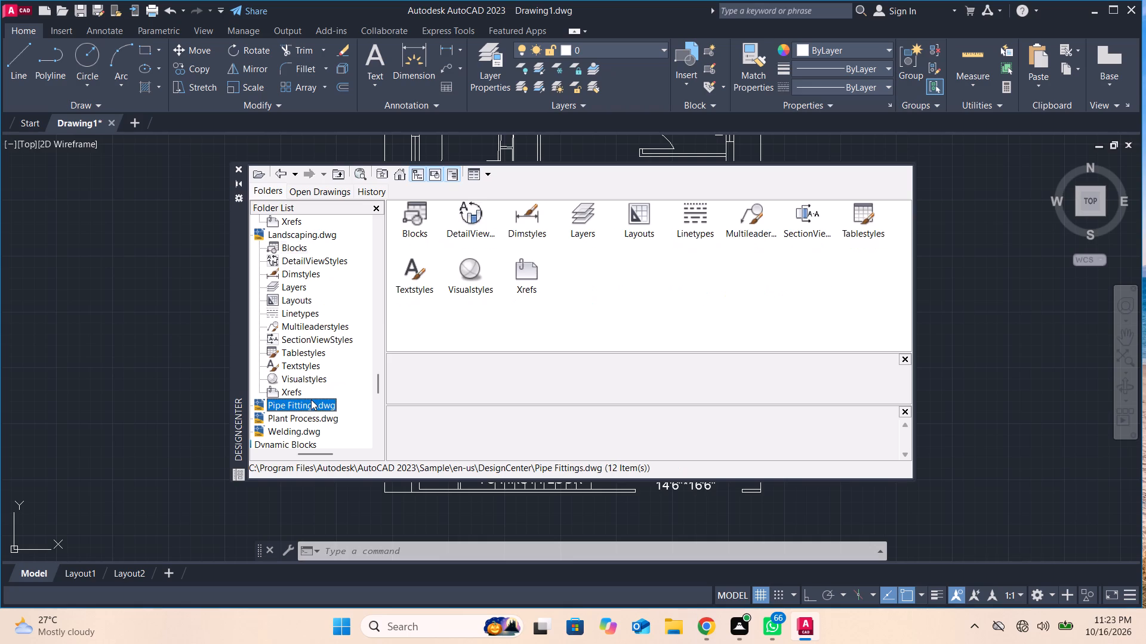
{"action": "double_click", "coordinate": [411, 217]}
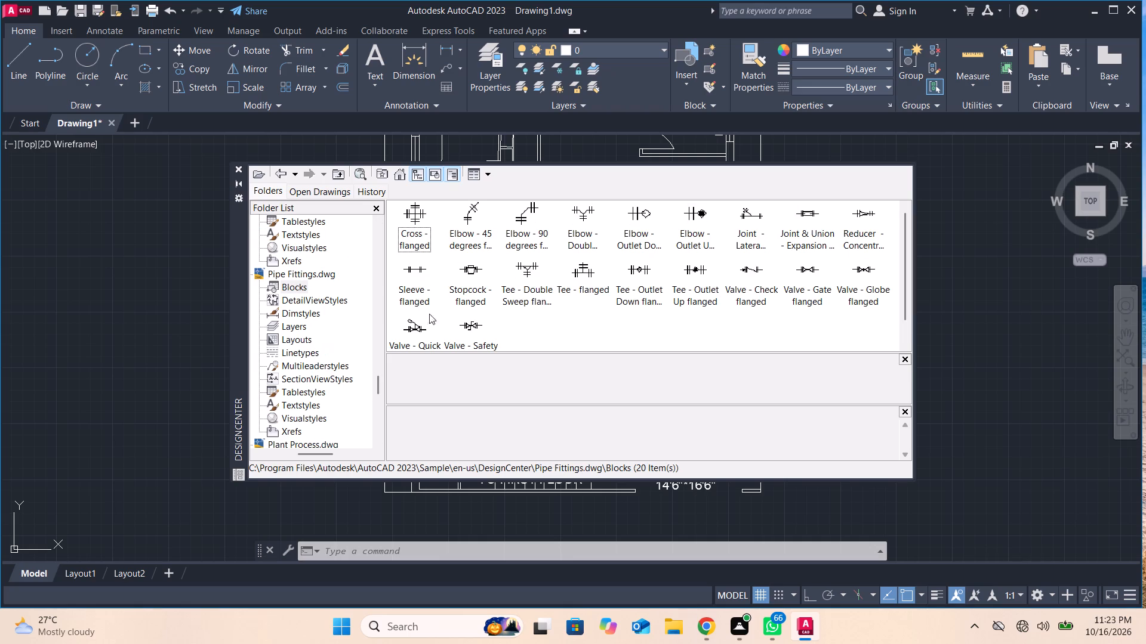
{"action": "scroll", "coordinate": [316, 341], "scroll_direction": "down", "scroll_amount": 1}
{"action": "scroll", "coordinate": [297, 389], "scroll_direction": "down", "scroll_amount": 1}
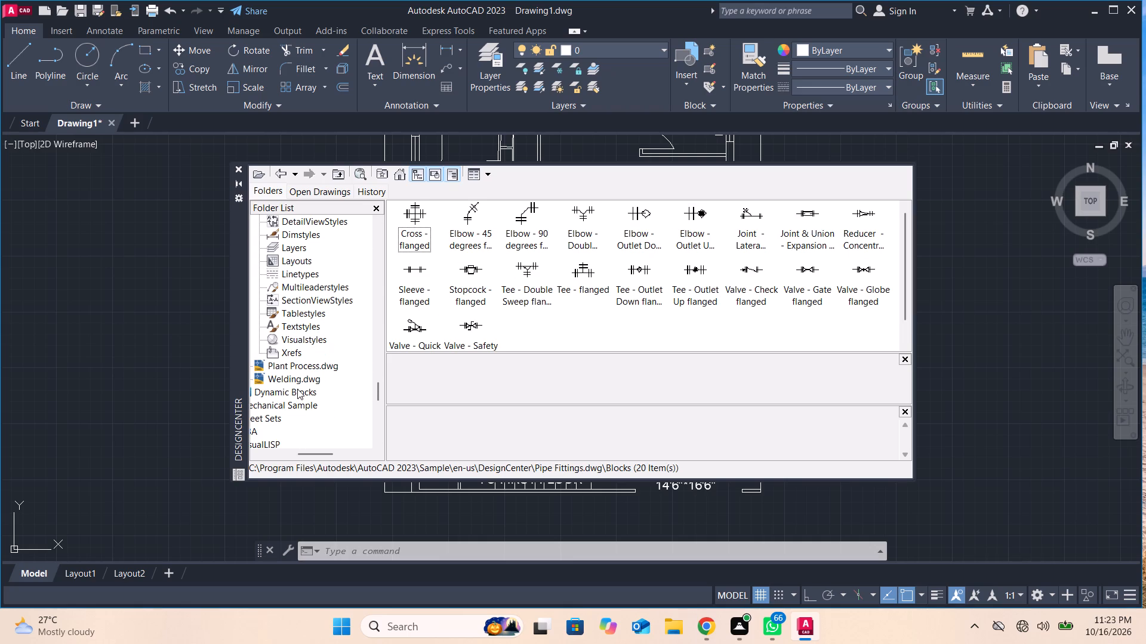
{"action": "double_click", "coordinate": [297, 374]}
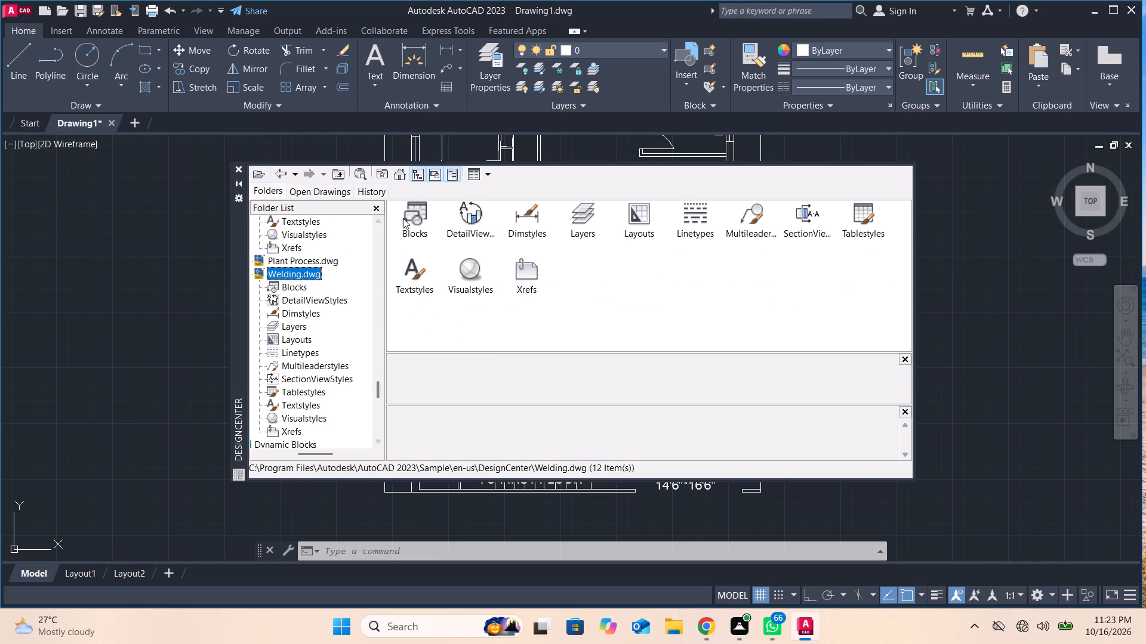
{"action": "double_click", "coordinate": [414, 214]}
{"action": "scroll", "coordinate": [310, 386], "scroll_direction": "down", "scroll_amount": 4}
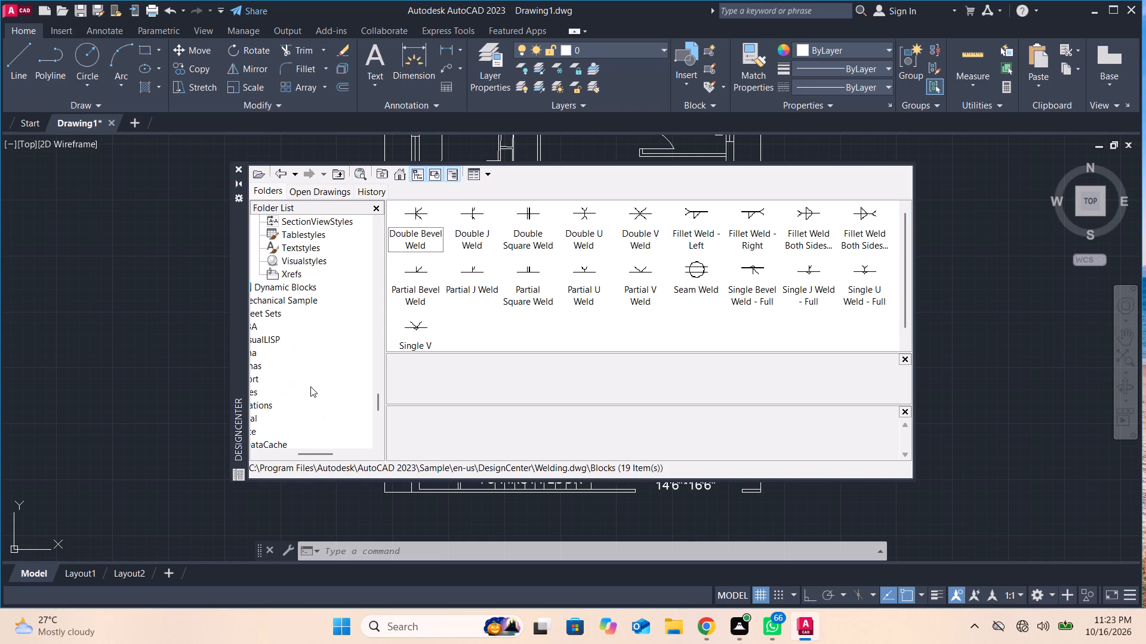
{"action": "double_click", "coordinate": [295, 289]}
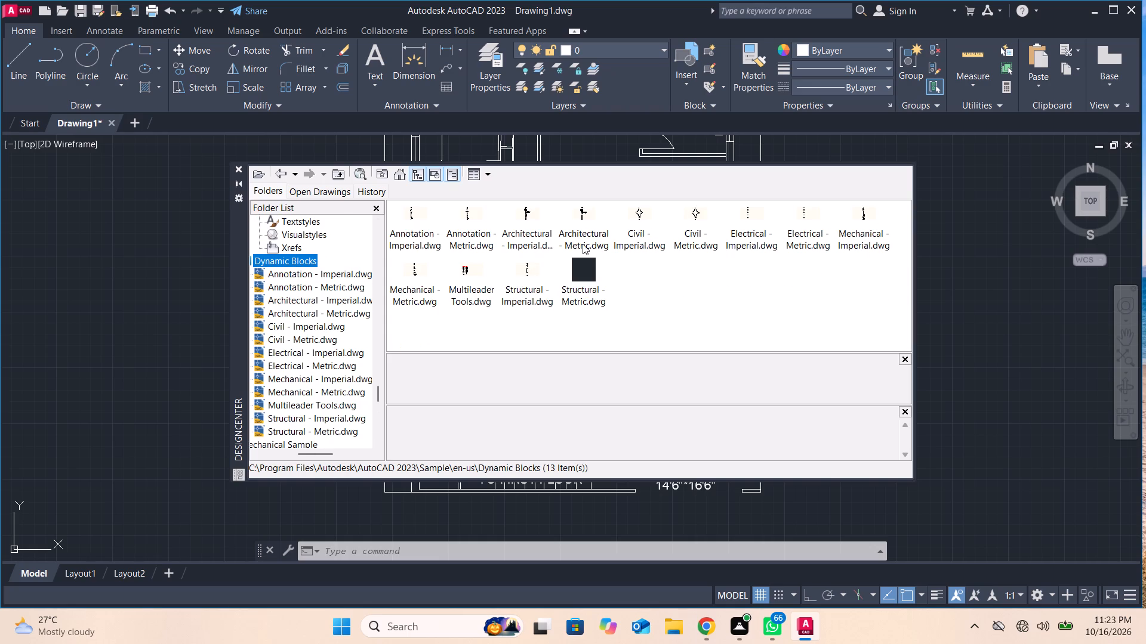
{"action": "left_click", "coordinate": [242, 166]}
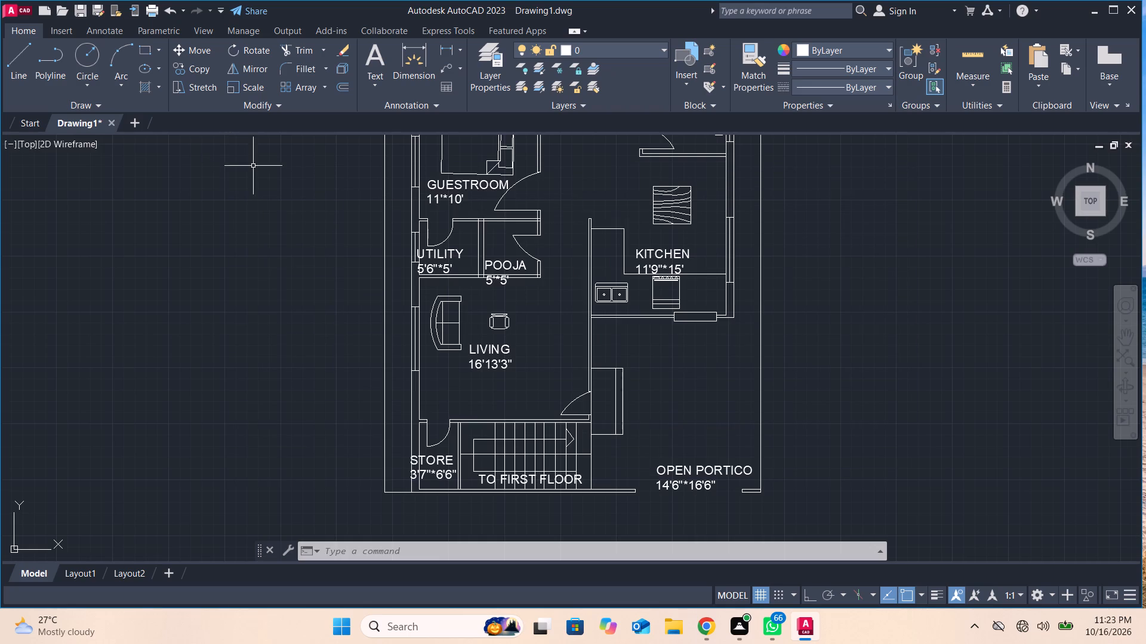
Modify the Standard dimension style to a text height of 8" and set it as the current style.
{"action": "scroll", "coordinate": [785, 303], "scroll_direction": "down", "scroll_amount": 2}
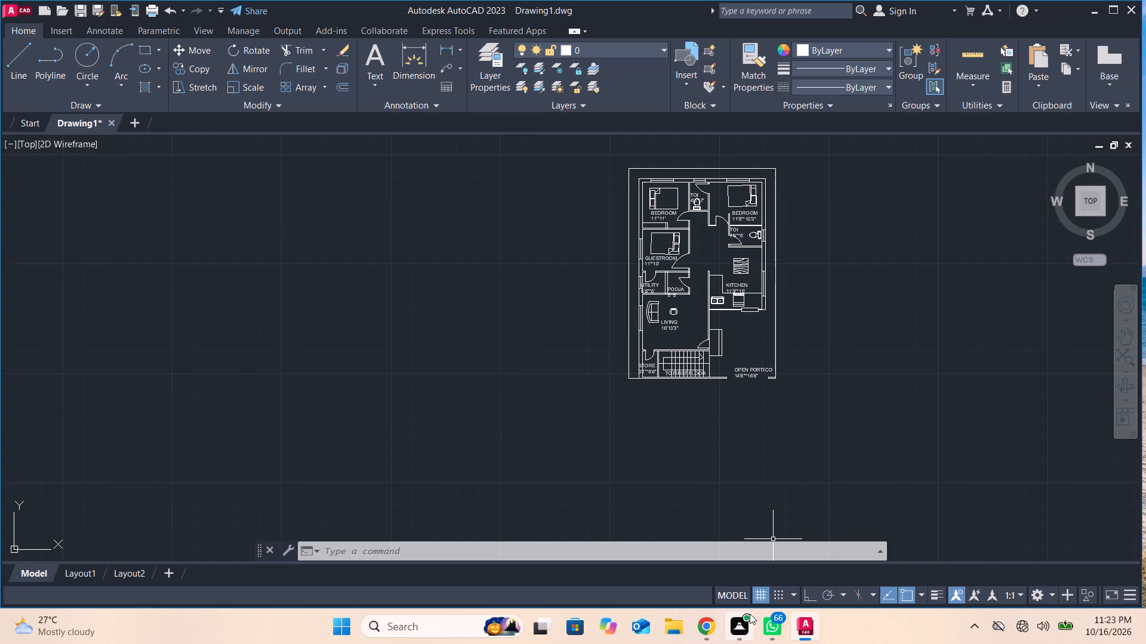
{"action": "middle_click", "coordinate": [860, 376]}
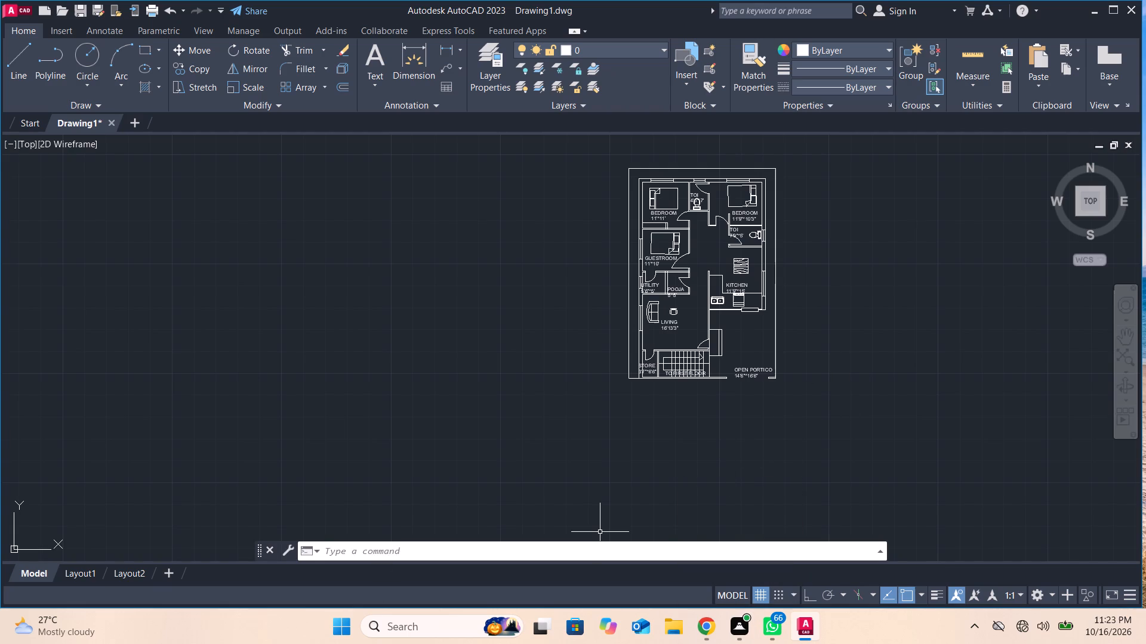
{"action": "left_click", "coordinate": [390, 546]}
{"action": "key", "text": "d"}
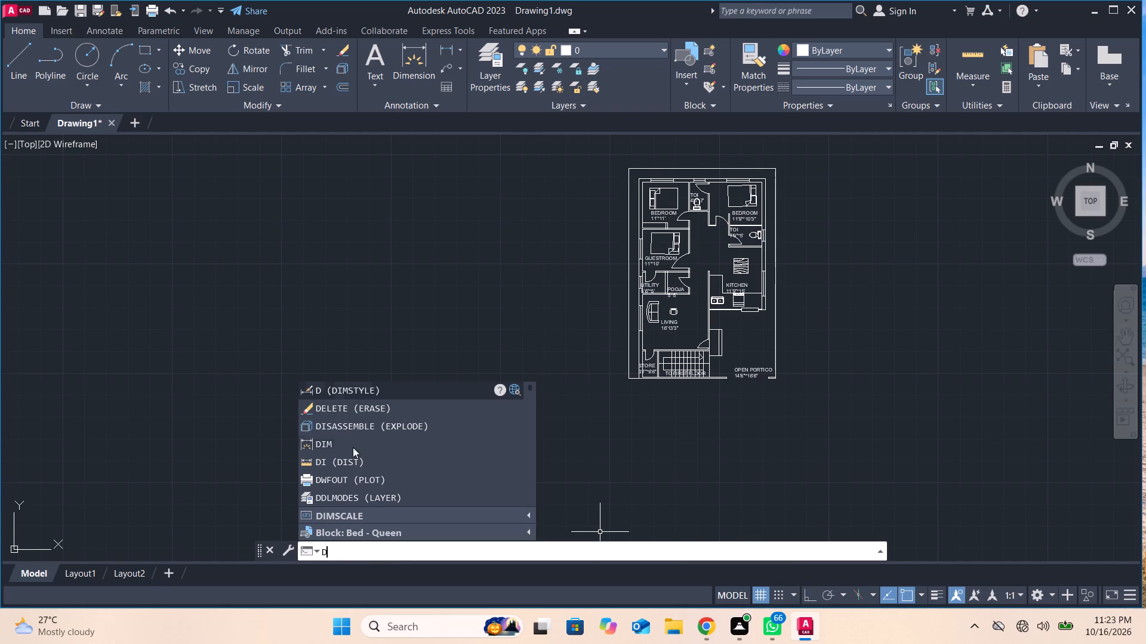
{"action": "left_click", "coordinate": [403, 393]}
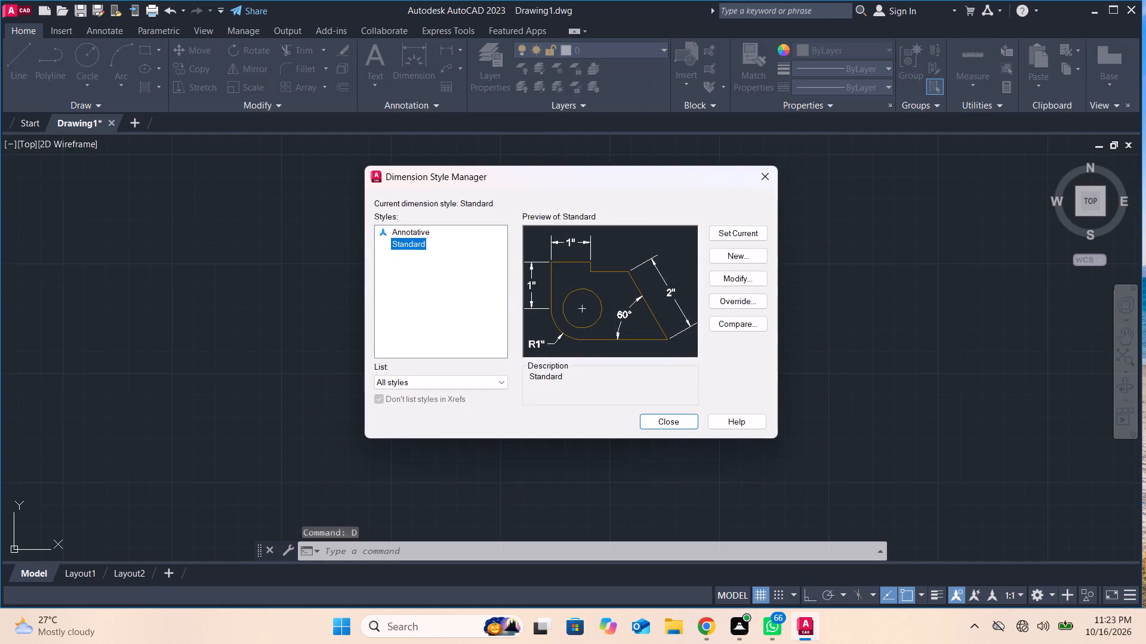
{"action": "left_click", "coordinate": [745, 282]}
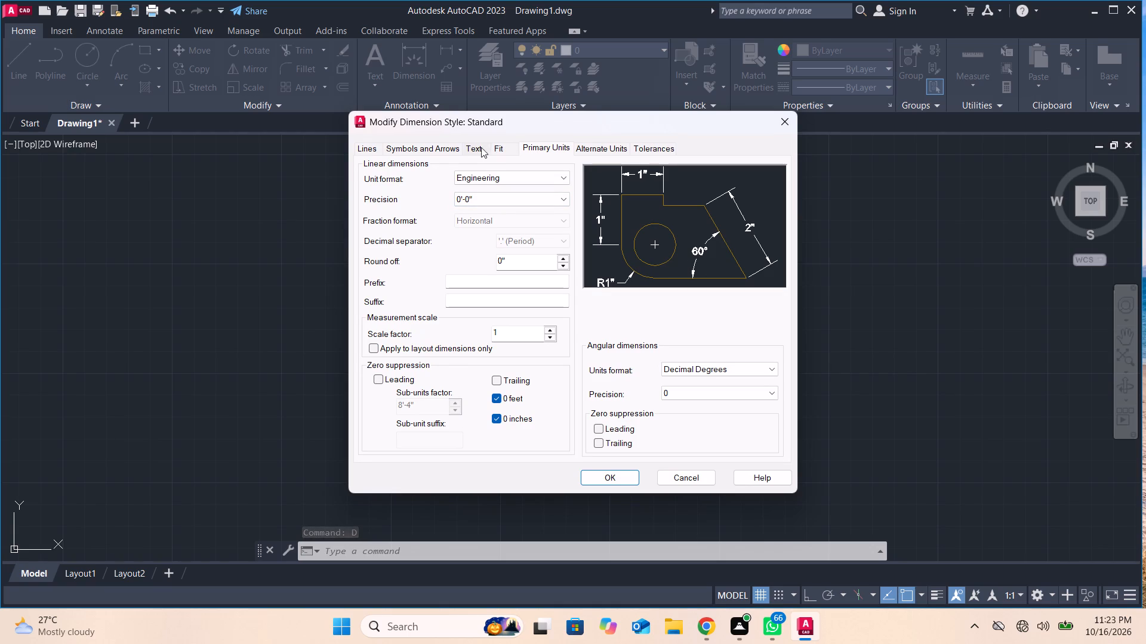
{"action": "left_click", "coordinate": [475, 147]}
{"action": "left_click_drag", "start_coordinate": [548, 253], "coordinate": [436, 249]}
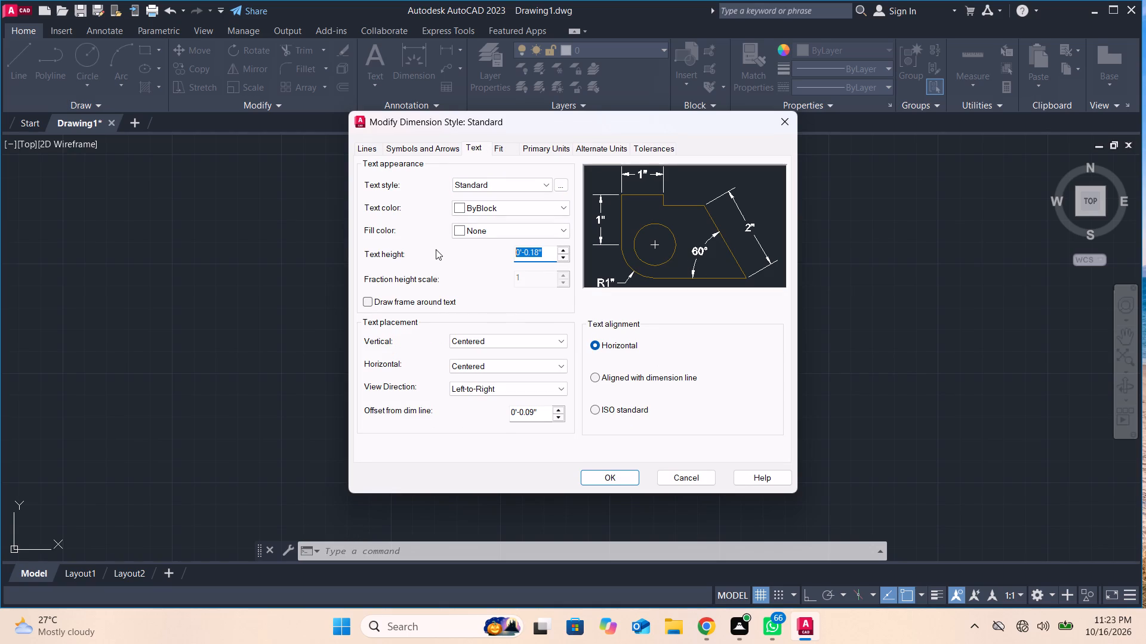
{"action": "key", "text": "BackSpace"}
{"action": "key", "text": "8"}
{"action": "key", "text": "Return"}
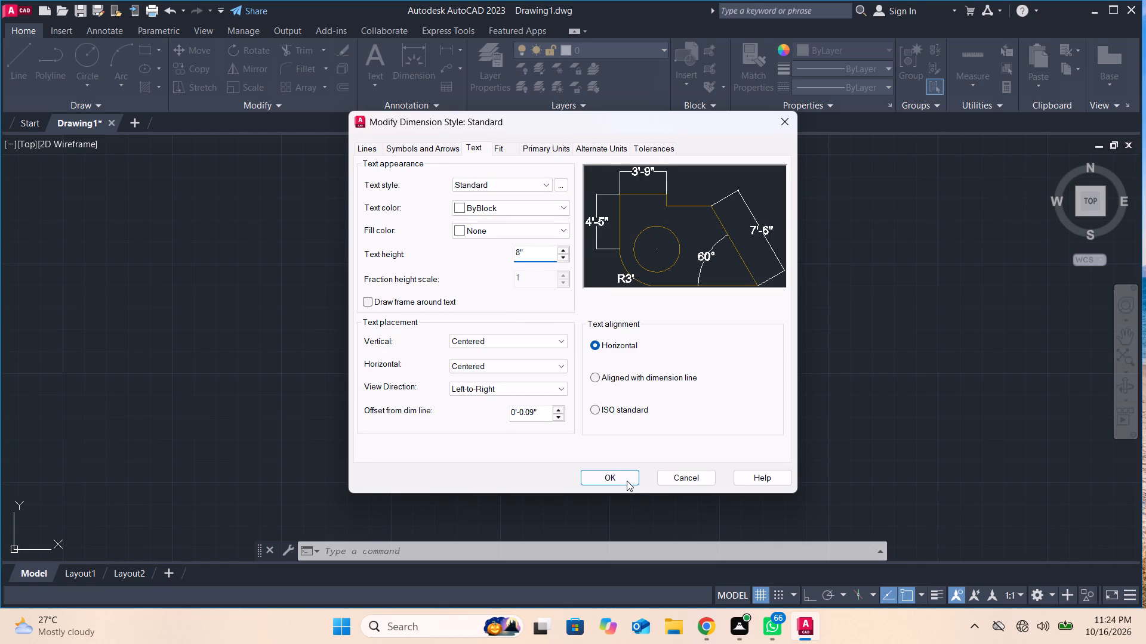
{"action": "left_click", "coordinate": [627, 480]}
{"action": "left_click", "coordinate": [747, 233]}
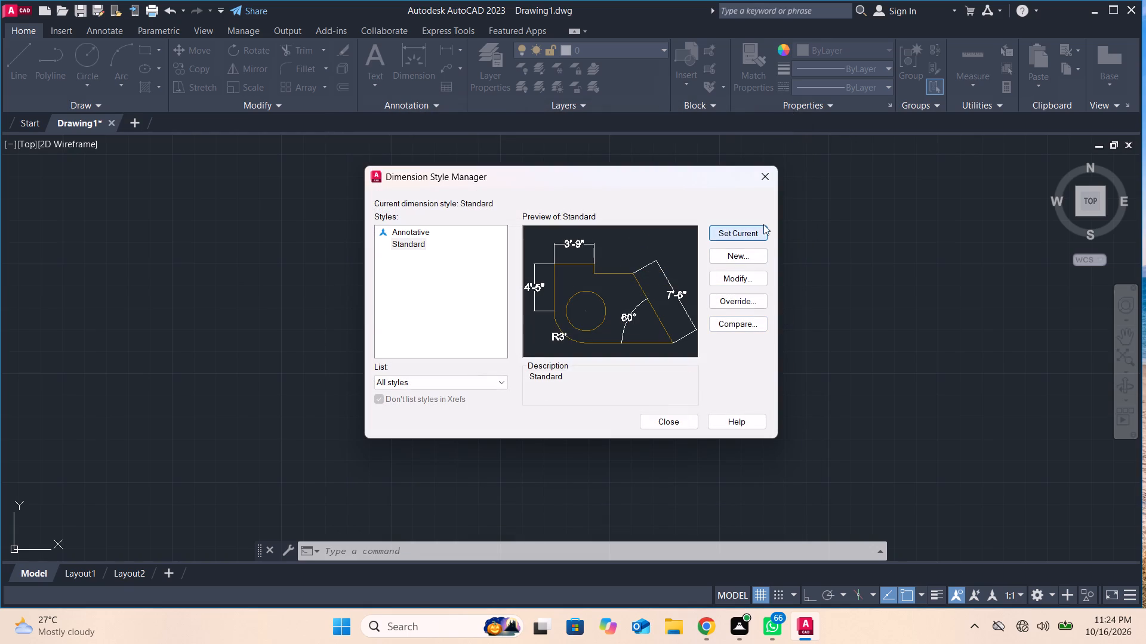
{"action": "left_click", "coordinate": [755, 179]}
Add a linear dimension across the full width of the plan's top boundary, placed above the outline.
{"action": "middle_click_drag", "start_coordinate": [777, 227], "coordinate": [740, 355]}
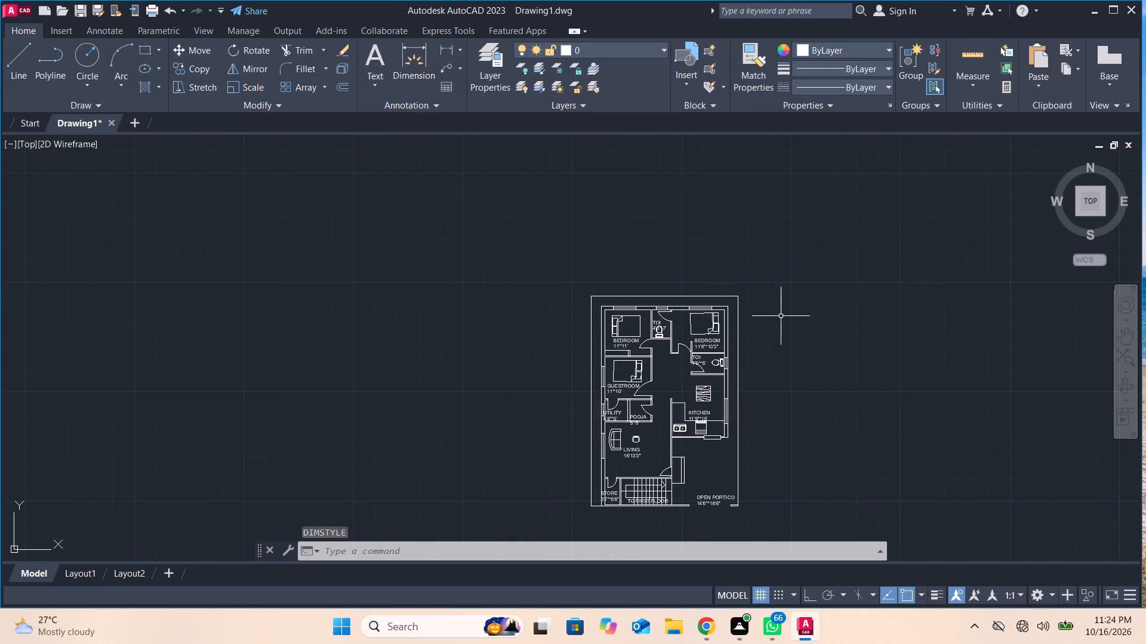
{"action": "scroll", "coordinate": [781, 315], "scroll_direction": "up", "scroll_amount": 2}
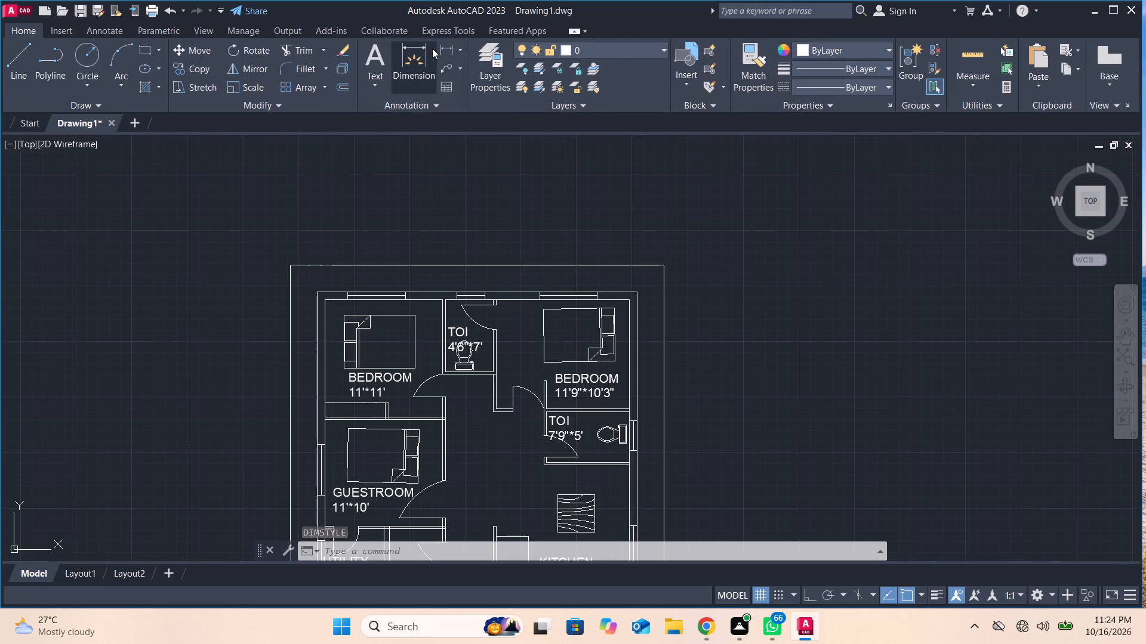
{"action": "left_click", "coordinate": [442, 47]}
{"action": "left_click", "coordinate": [293, 266]}
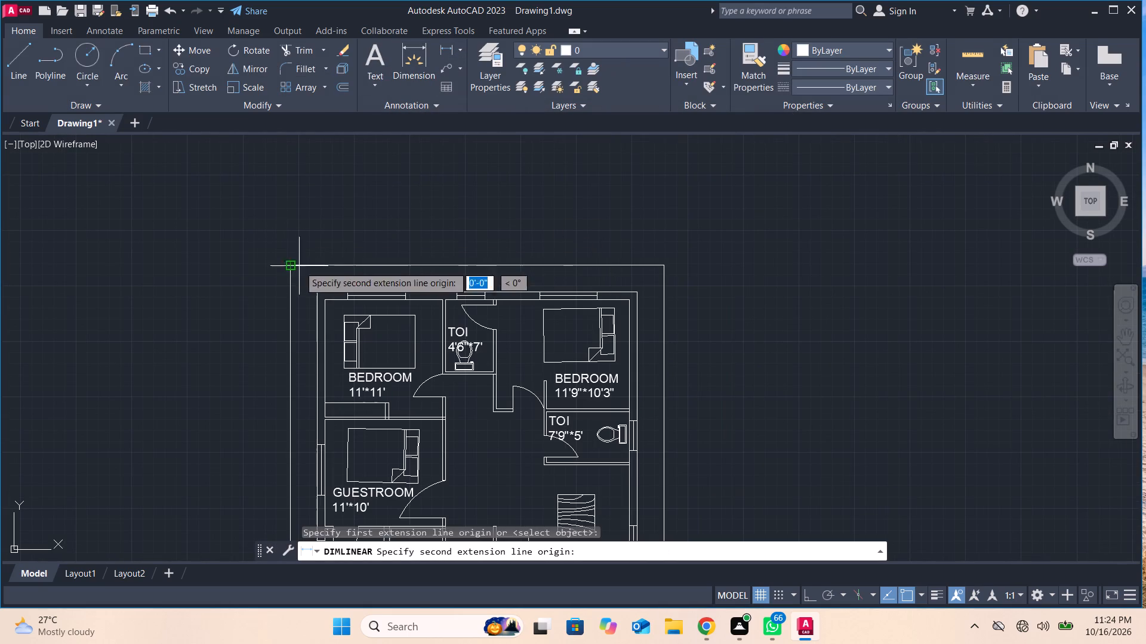
{"action": "left_click", "coordinate": [661, 266]}
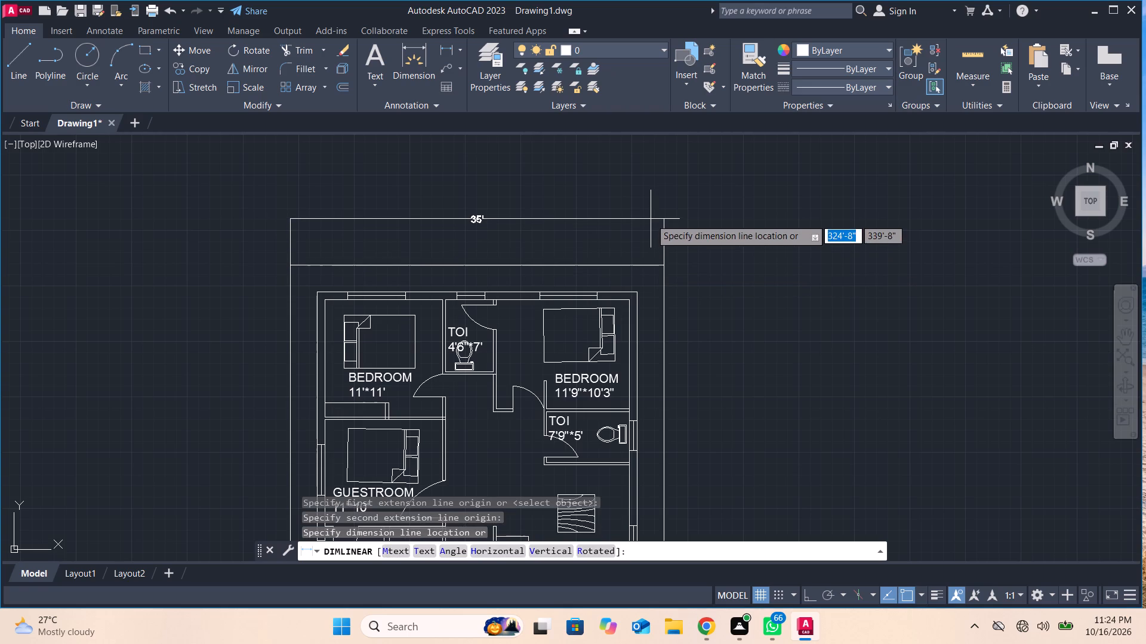
{"action": "left_click", "coordinate": [650, 216]}
Draw a line down the plan's right boundary from its upper corner to the lower corner beside the open portico.
{"action": "left_click", "coordinate": [32, 60]}
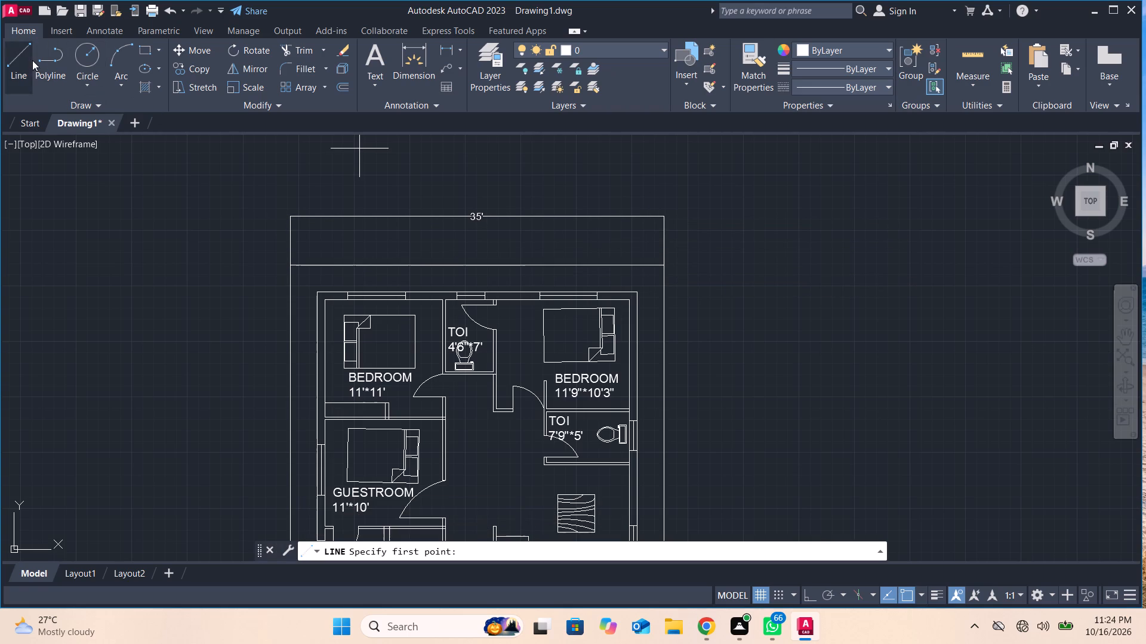
{"action": "scroll", "coordinate": [417, 278], "scroll_direction": "down", "scroll_amount": 1}
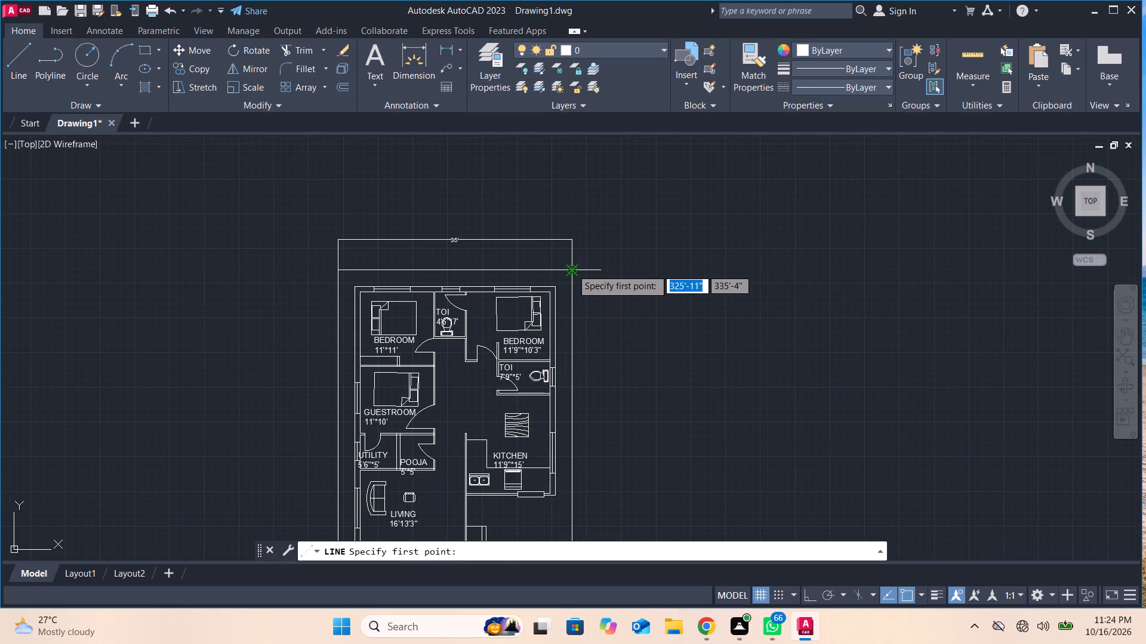
{"action": "left_click", "coordinate": [572, 269]}
{"action": "middle_click_drag", "start_coordinate": [564, 351], "coordinate": [545, 187]}
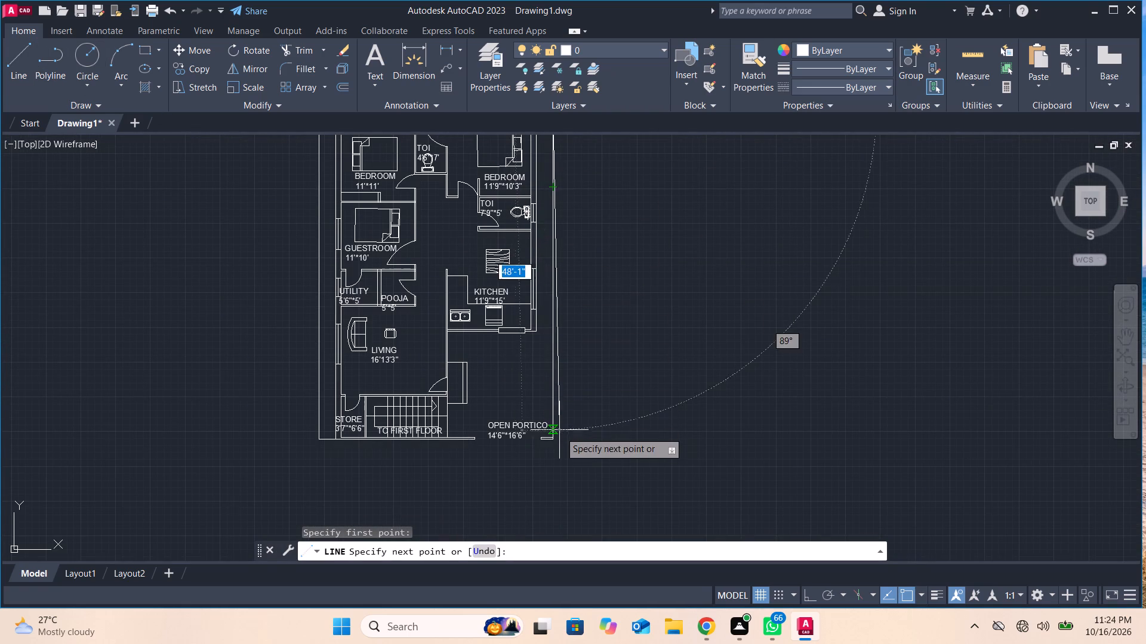
{"action": "left_click", "coordinate": [554, 439]}
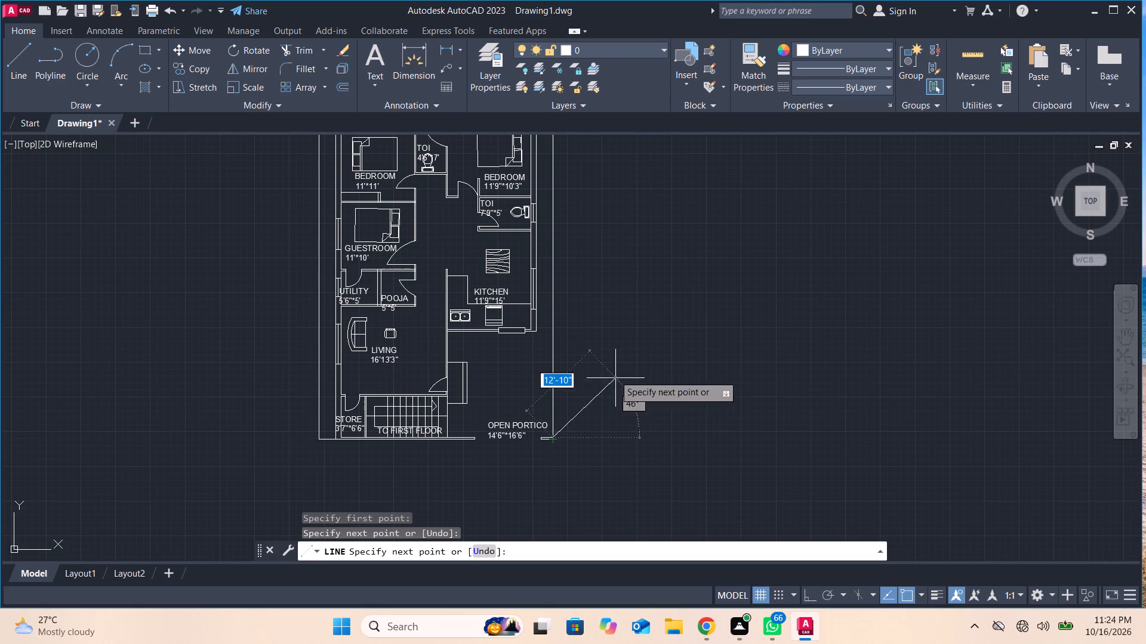
{"action": "key", "text": "Escape"}
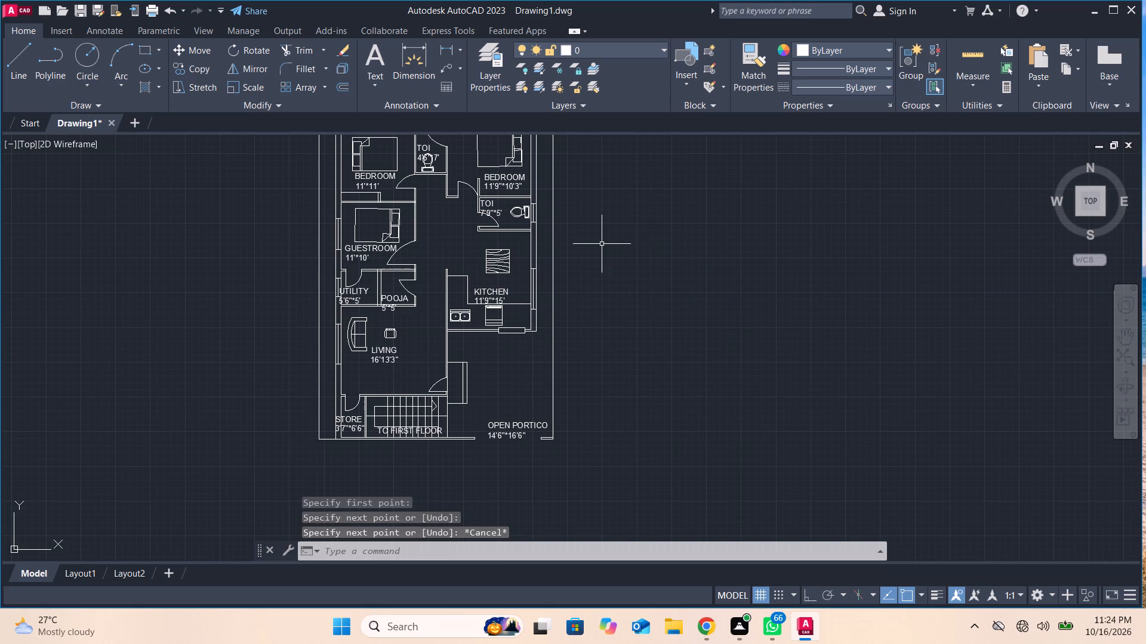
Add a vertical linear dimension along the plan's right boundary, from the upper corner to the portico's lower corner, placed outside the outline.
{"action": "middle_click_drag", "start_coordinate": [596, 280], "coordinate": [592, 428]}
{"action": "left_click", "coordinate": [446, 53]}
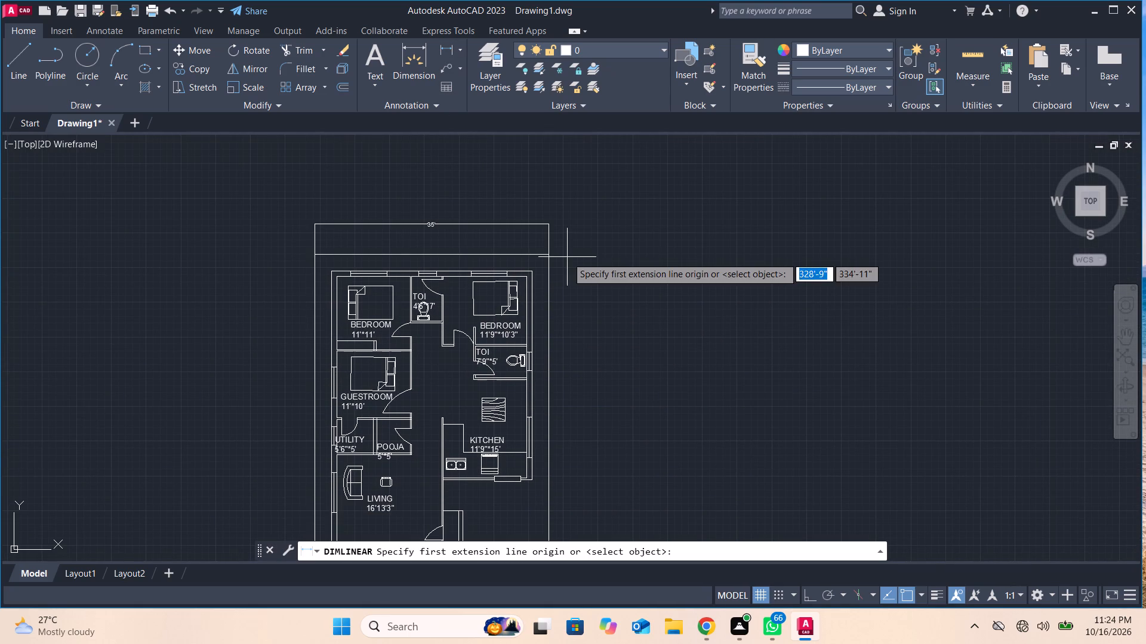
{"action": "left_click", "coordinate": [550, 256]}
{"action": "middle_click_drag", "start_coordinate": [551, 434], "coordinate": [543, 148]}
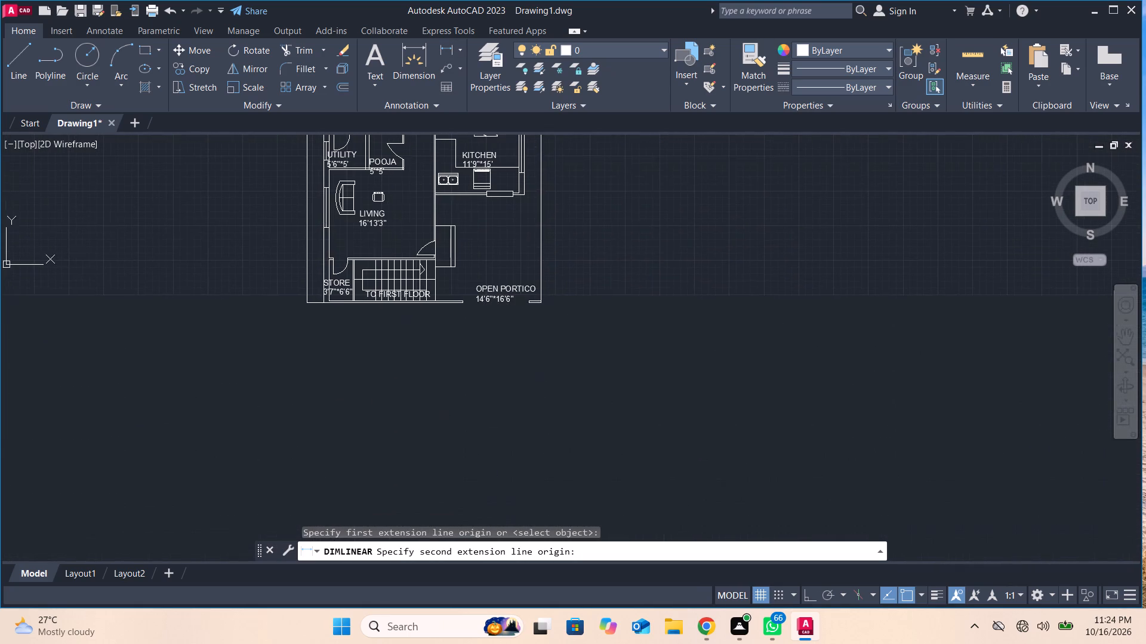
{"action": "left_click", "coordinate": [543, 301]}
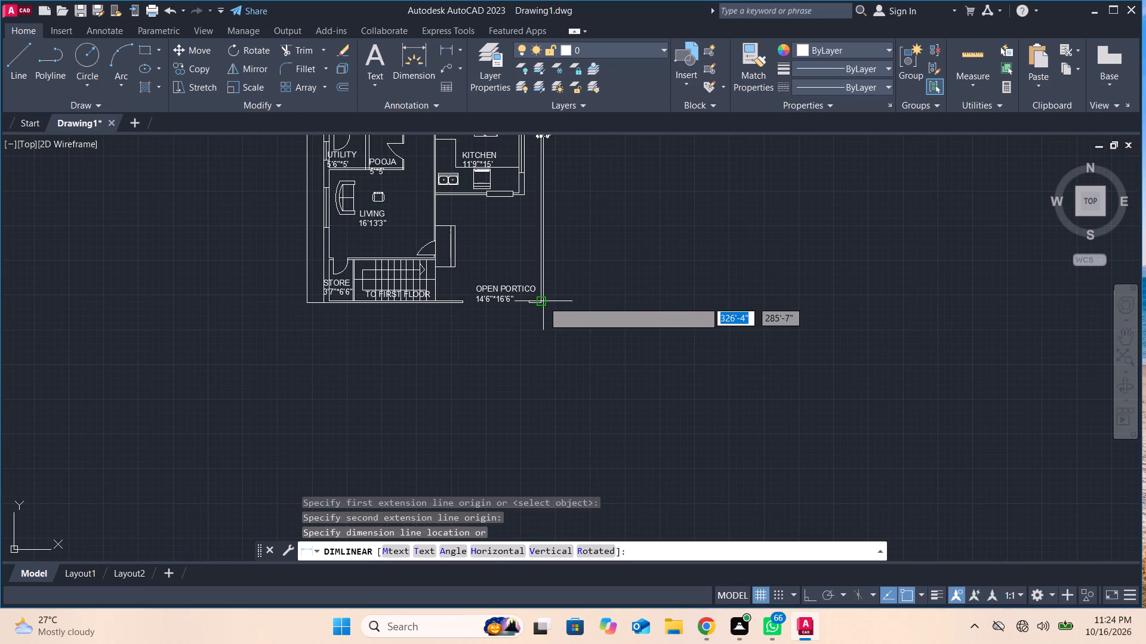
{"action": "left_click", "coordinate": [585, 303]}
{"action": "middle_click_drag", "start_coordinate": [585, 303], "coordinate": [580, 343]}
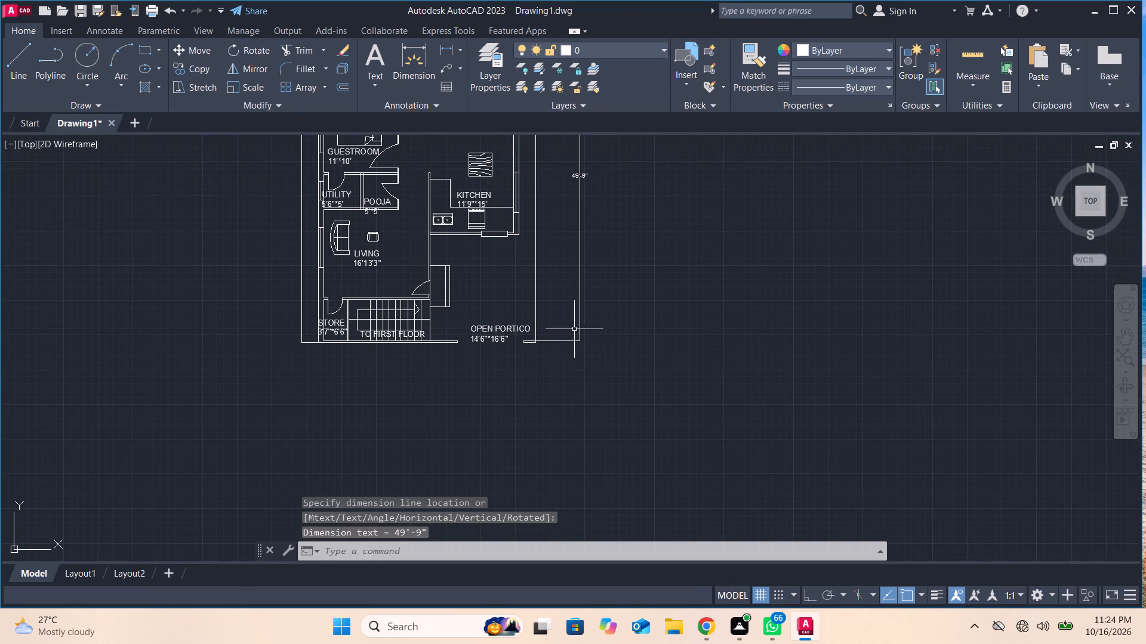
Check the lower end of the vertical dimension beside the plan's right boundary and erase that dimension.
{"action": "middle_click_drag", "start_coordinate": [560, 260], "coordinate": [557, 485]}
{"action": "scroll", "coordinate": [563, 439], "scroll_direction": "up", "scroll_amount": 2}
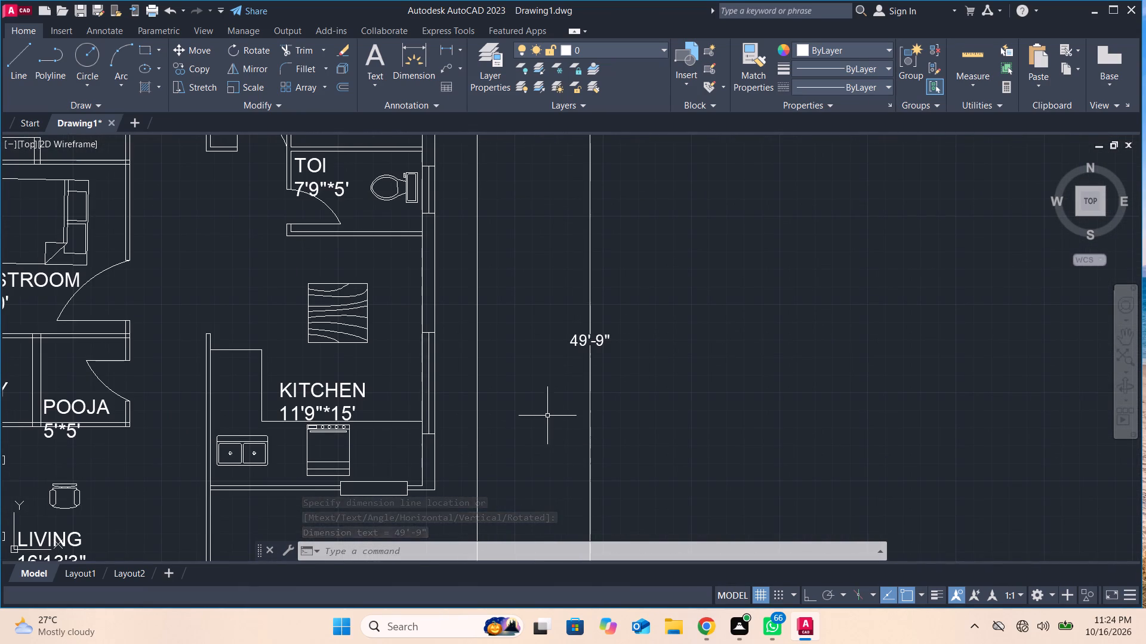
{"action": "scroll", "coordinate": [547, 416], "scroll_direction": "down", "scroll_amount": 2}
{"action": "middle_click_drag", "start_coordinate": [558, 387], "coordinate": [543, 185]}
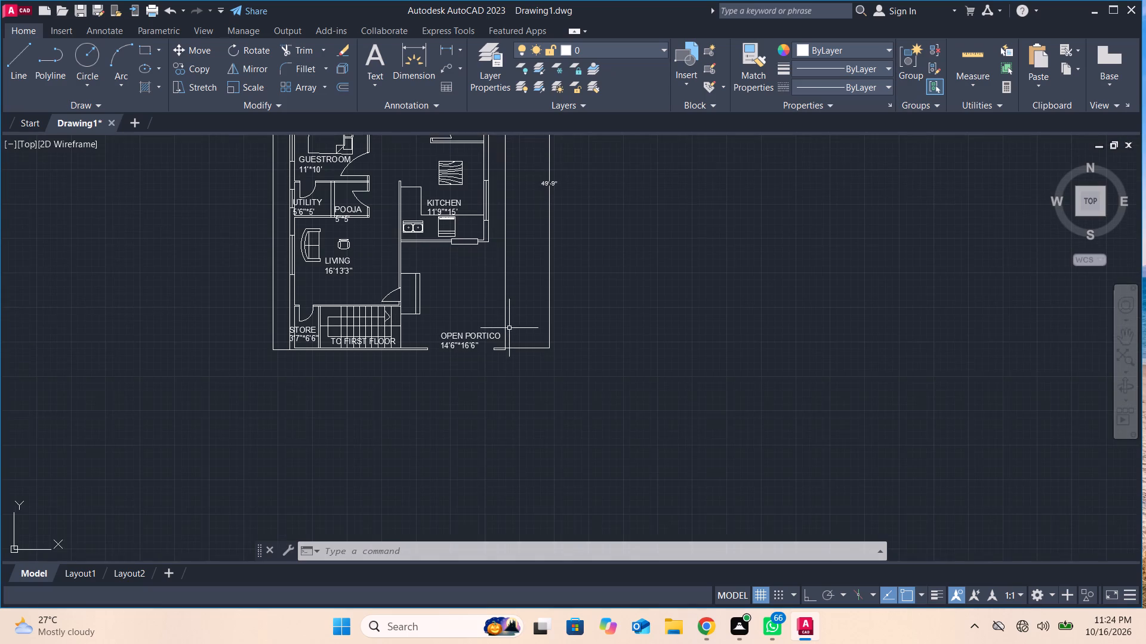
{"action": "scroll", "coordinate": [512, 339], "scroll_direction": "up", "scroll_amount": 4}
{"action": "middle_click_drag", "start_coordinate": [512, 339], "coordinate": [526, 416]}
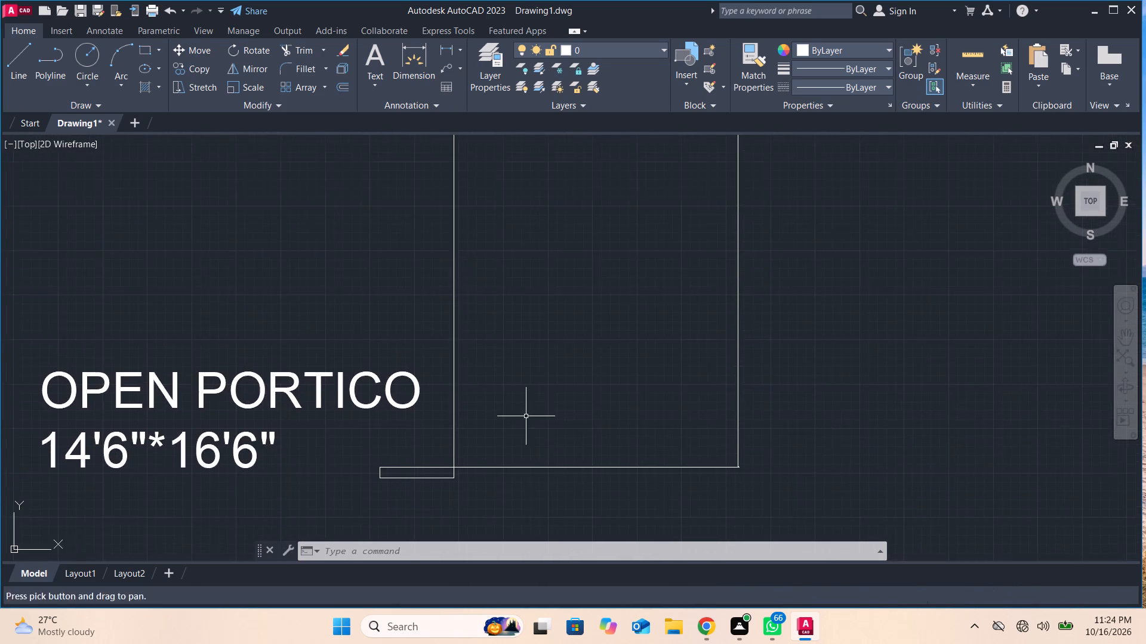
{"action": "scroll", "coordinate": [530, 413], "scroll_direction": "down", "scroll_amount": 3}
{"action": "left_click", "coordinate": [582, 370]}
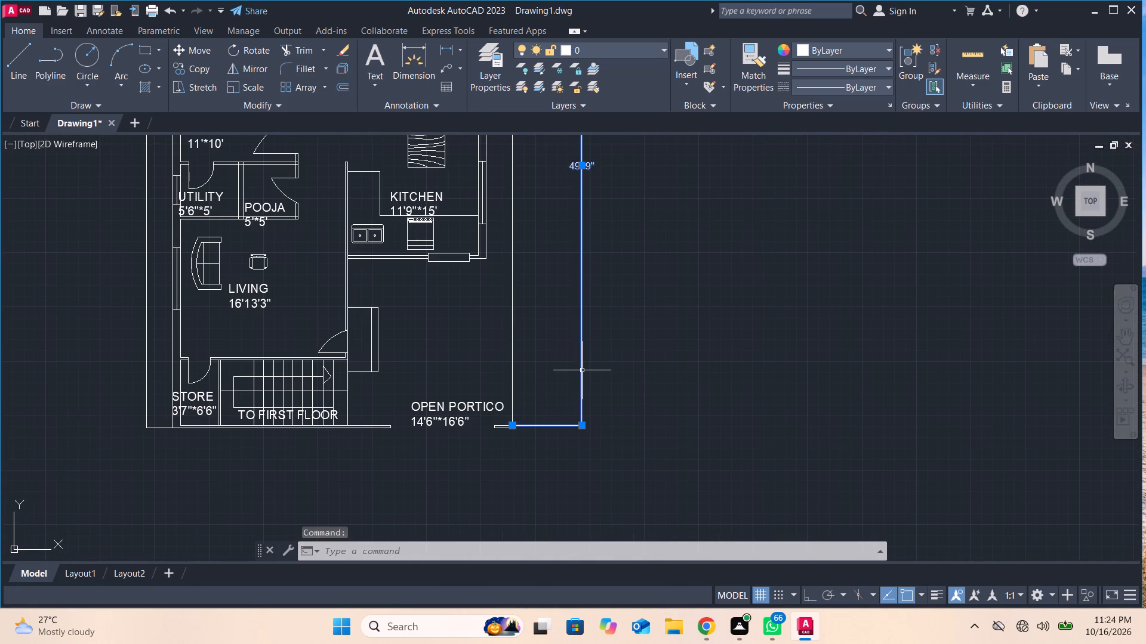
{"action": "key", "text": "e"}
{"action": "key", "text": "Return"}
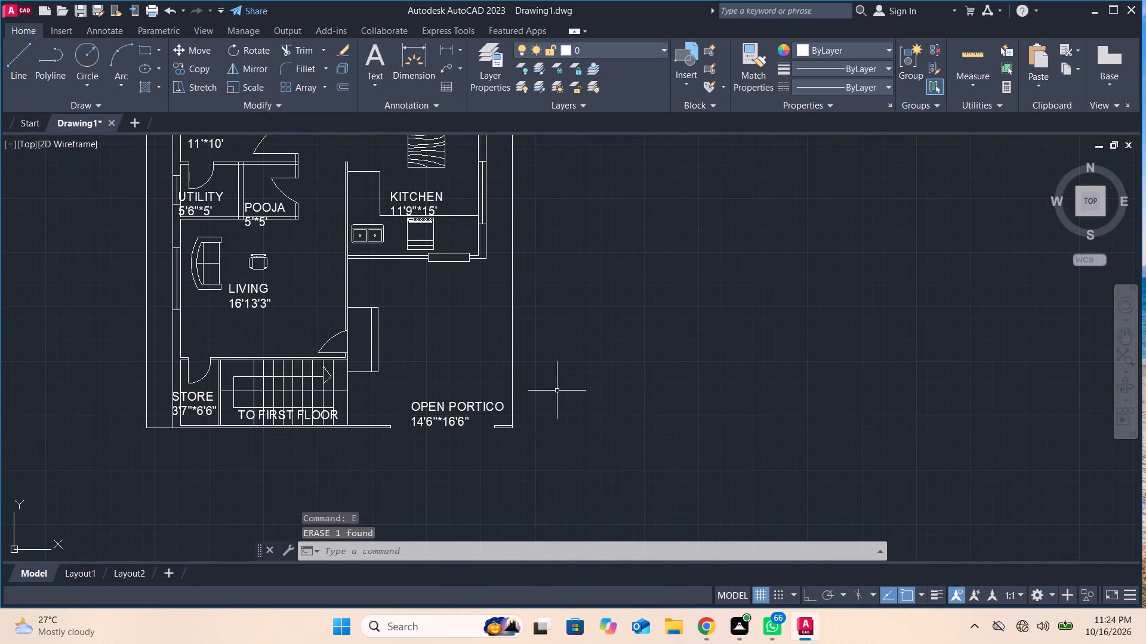
Add a vertical linear dimension along the plan's right boundary, from the portico's lower corner to the upper corner, placed outside the outline.
{"action": "left_click", "coordinate": [445, 52]}
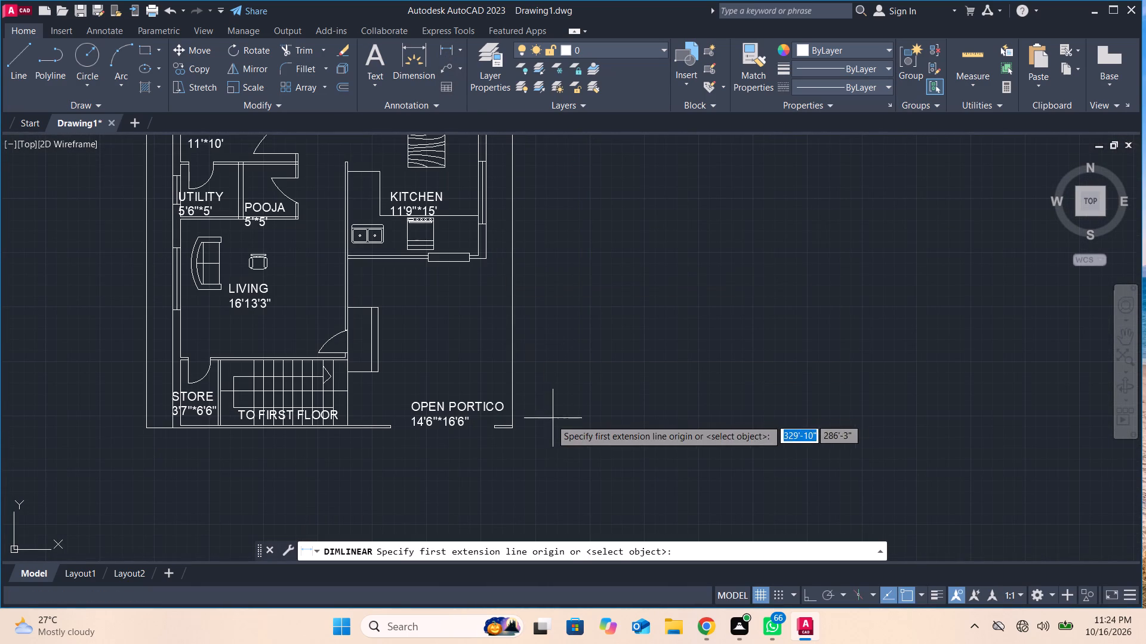
{"action": "scroll", "coordinate": [509, 439], "scroll_direction": "up", "scroll_amount": 2}
{"action": "left_click", "coordinate": [507, 414]}
{"action": "middle_click_drag", "start_coordinate": [507, 306], "coordinate": [453, 617]}
{"action": "middle_click_drag", "start_coordinate": [440, 215], "coordinate": [444, 612]}
{"action": "scroll", "coordinate": [445, 377], "scroll_direction": "down", "scroll_amount": 2}
{"action": "left_click", "coordinate": [449, 195]}
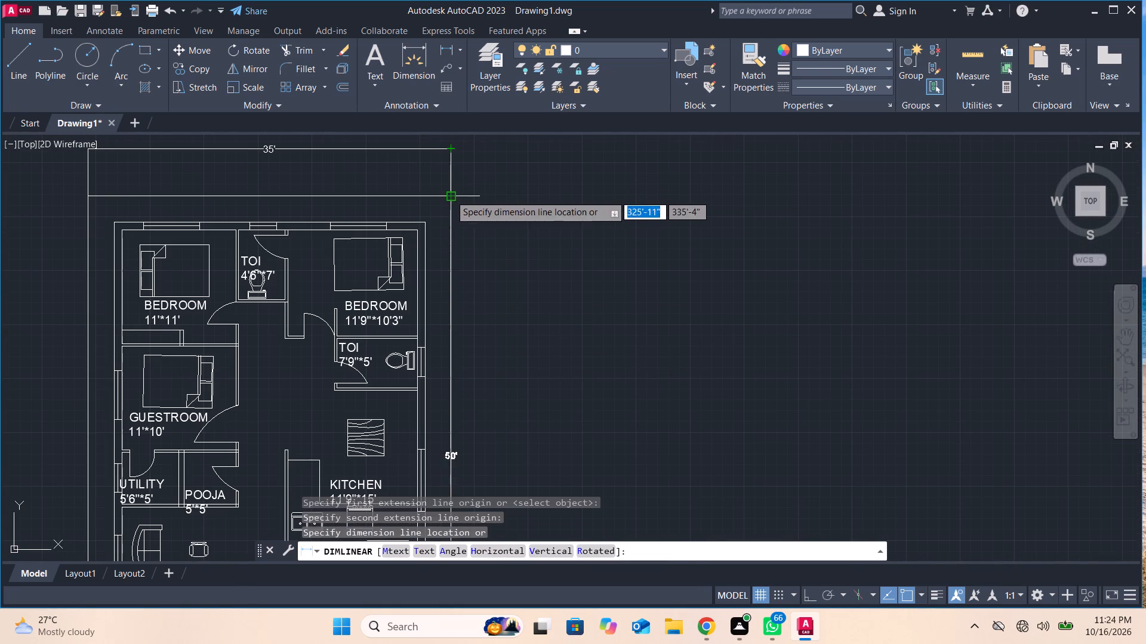
{"action": "left_click", "coordinate": [516, 199]}
{"action": "middle_click_drag", "start_coordinate": [498, 359], "coordinate": [562, 187]}
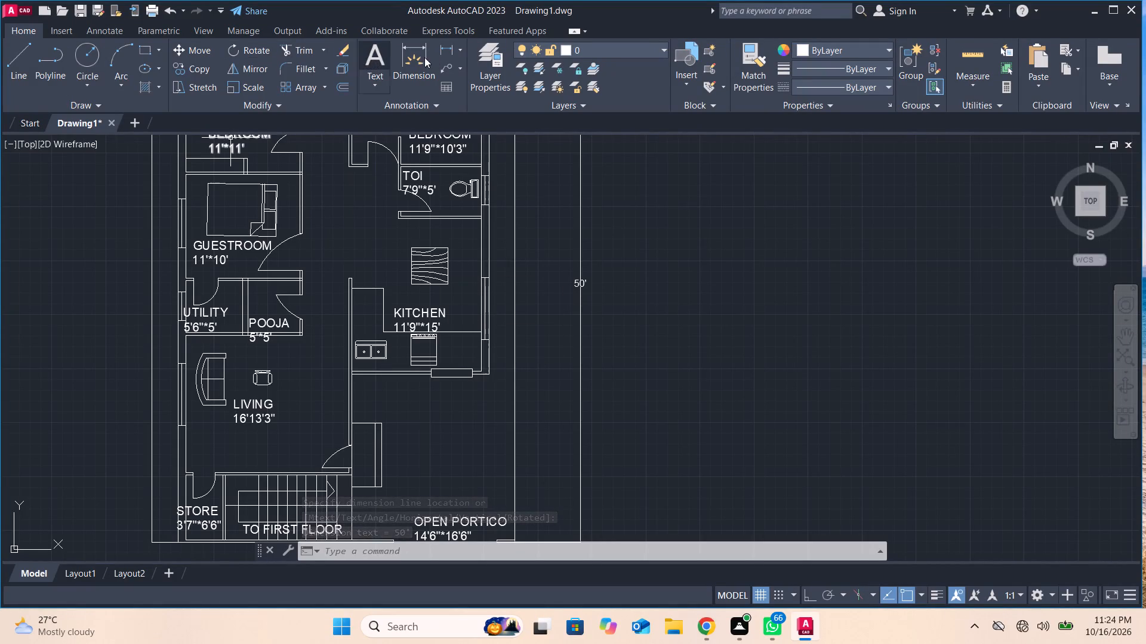
Add a horizontal linear dimension across the gap between the kitchen's outer wall and the plan's right boundary line.
{"action": "left_click", "coordinate": [445, 51]}
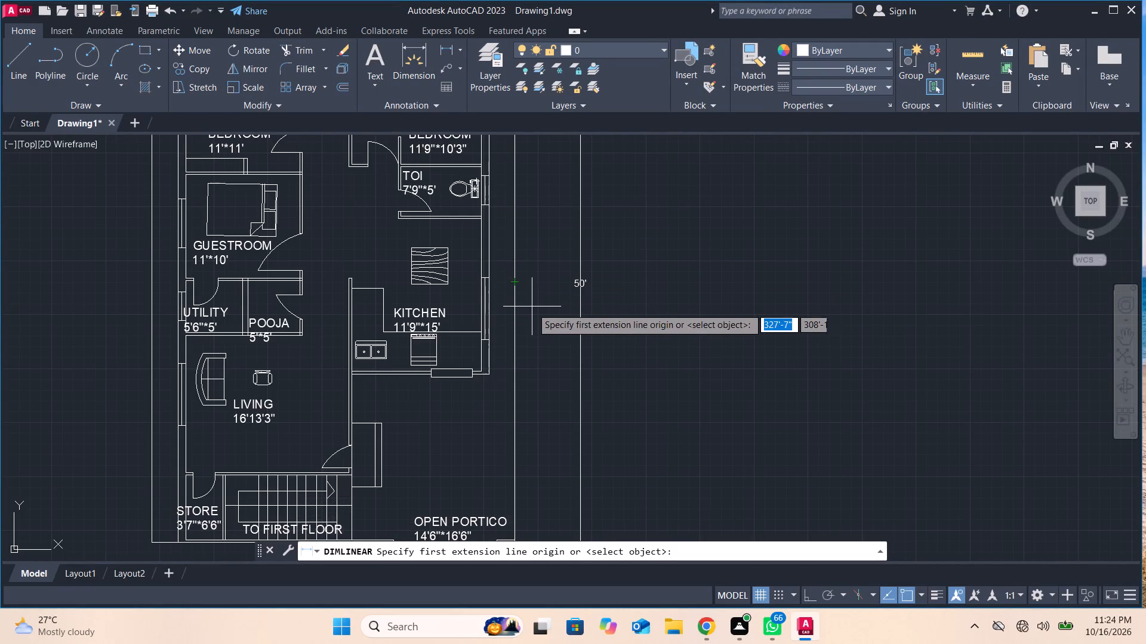
{"action": "scroll", "coordinate": [503, 332], "scroll_direction": "up", "scroll_amount": 5}
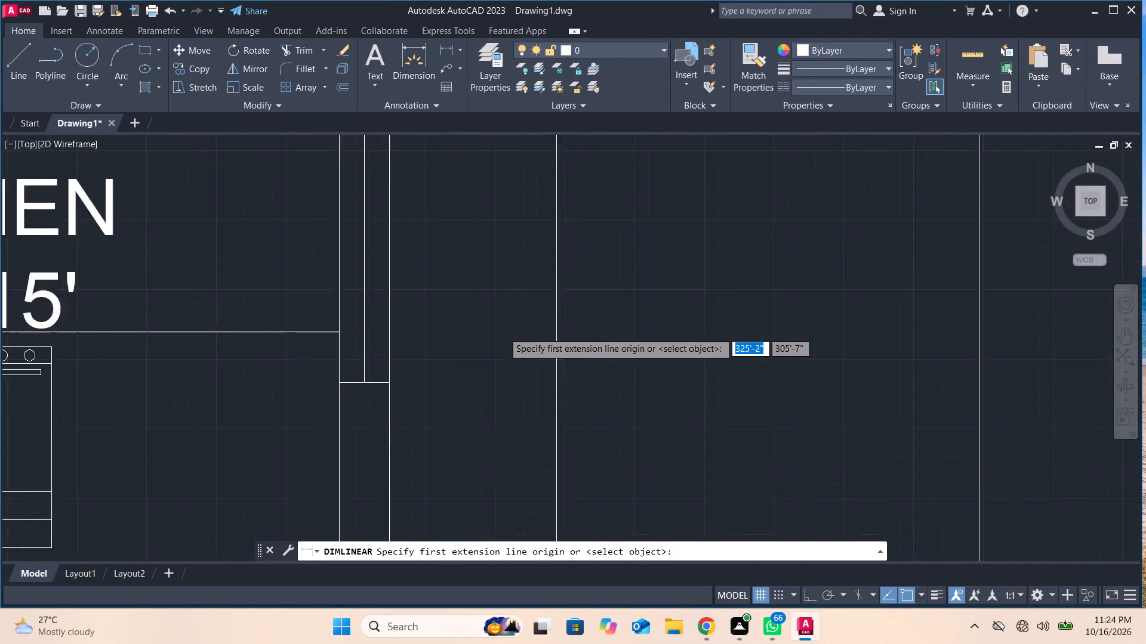
{"action": "left_click", "coordinate": [319, 346]}
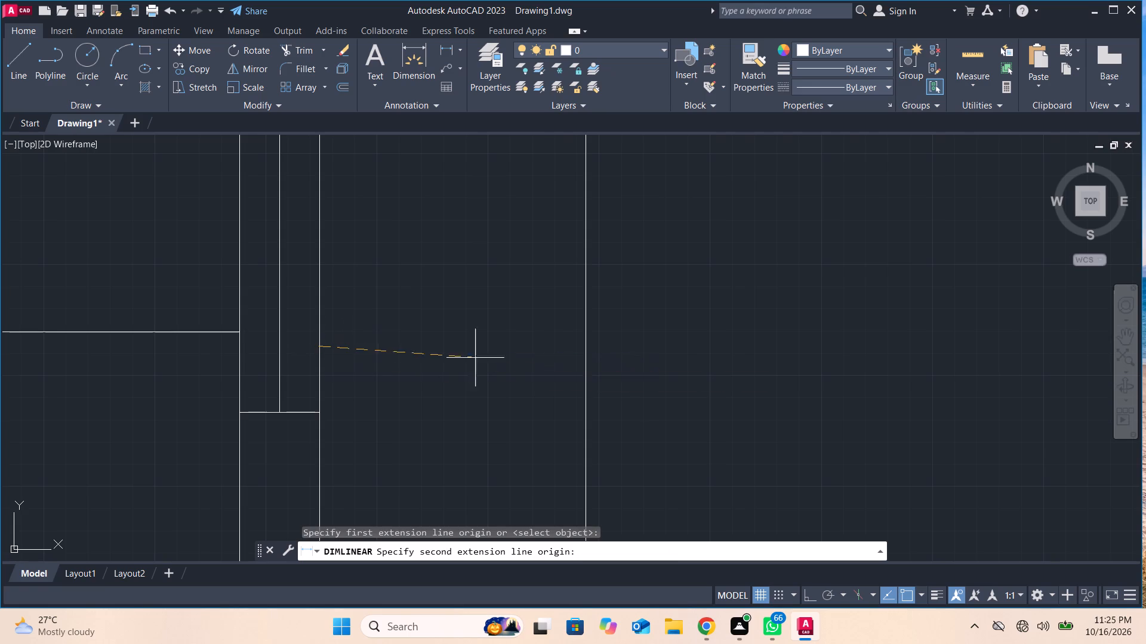
{"action": "left_click", "coordinate": [587, 343]}
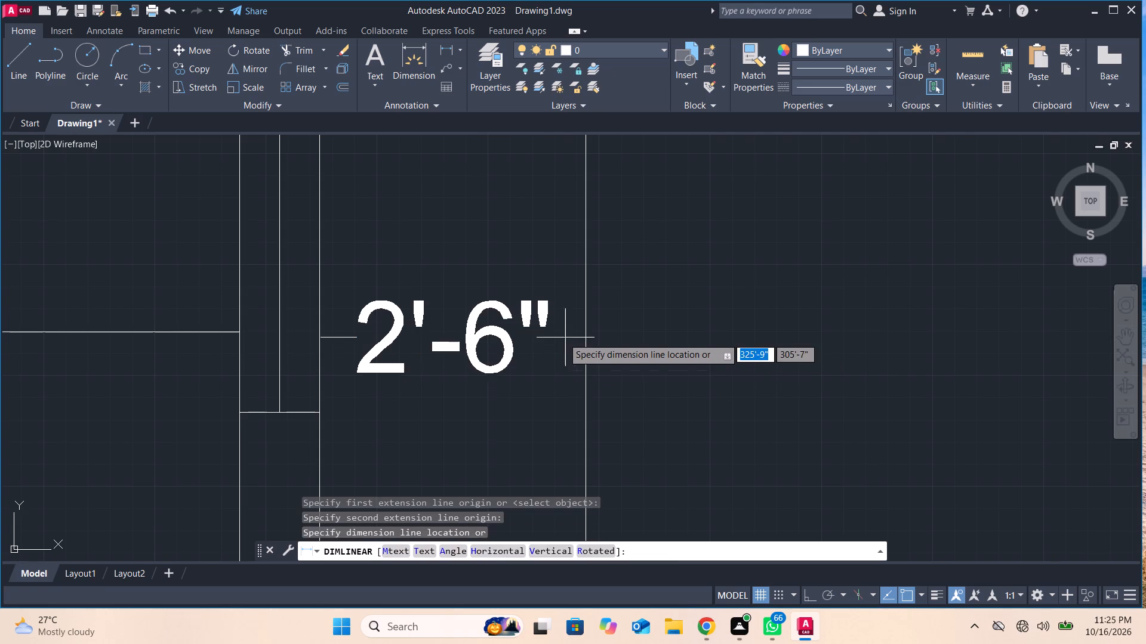
{"action": "middle_click", "coordinate": [552, 339]}
{"action": "scroll", "coordinate": [540, 348], "scroll_direction": "down", "scroll_amount": 2}
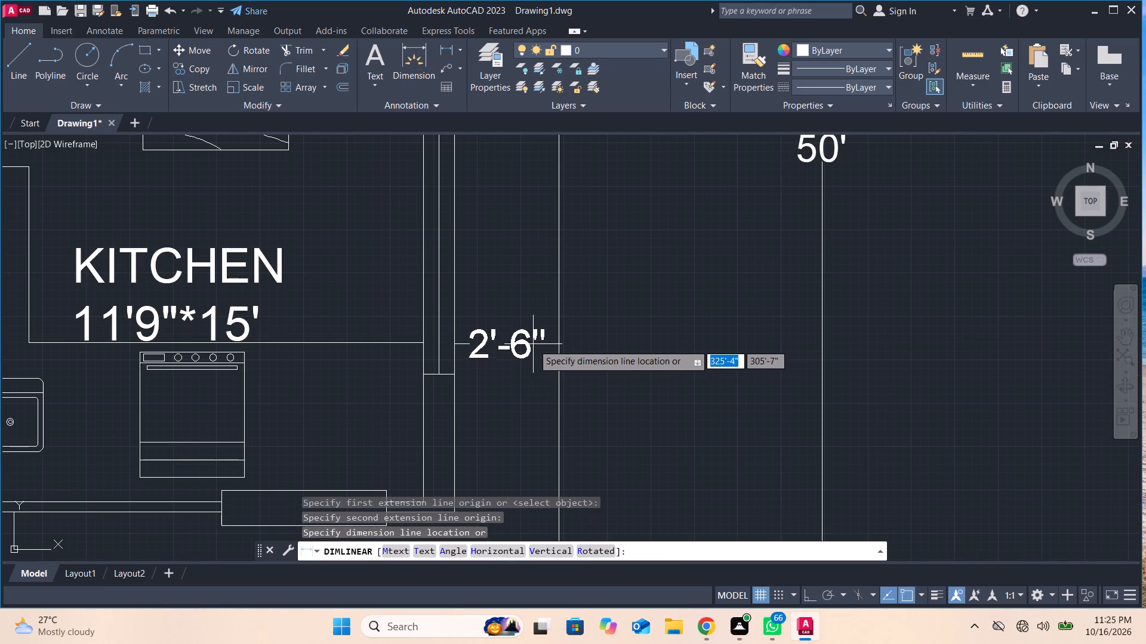
{"action": "left_click", "coordinate": [532, 336]}
Add a horizontal linear dimension across the gap between the utility room's outer wall and the plan's left boundary line.
{"action": "scroll", "coordinate": [531, 395], "scroll_direction": "down", "scroll_amount": 1}
{"action": "middle_click_drag", "start_coordinate": [531, 395], "coordinate": [963, 315]}
{"action": "scroll", "coordinate": [605, 316], "scroll_direction": "down", "scroll_amount": 1}
{"action": "middle_click_drag", "start_coordinate": [603, 317], "coordinate": [729, 317]}
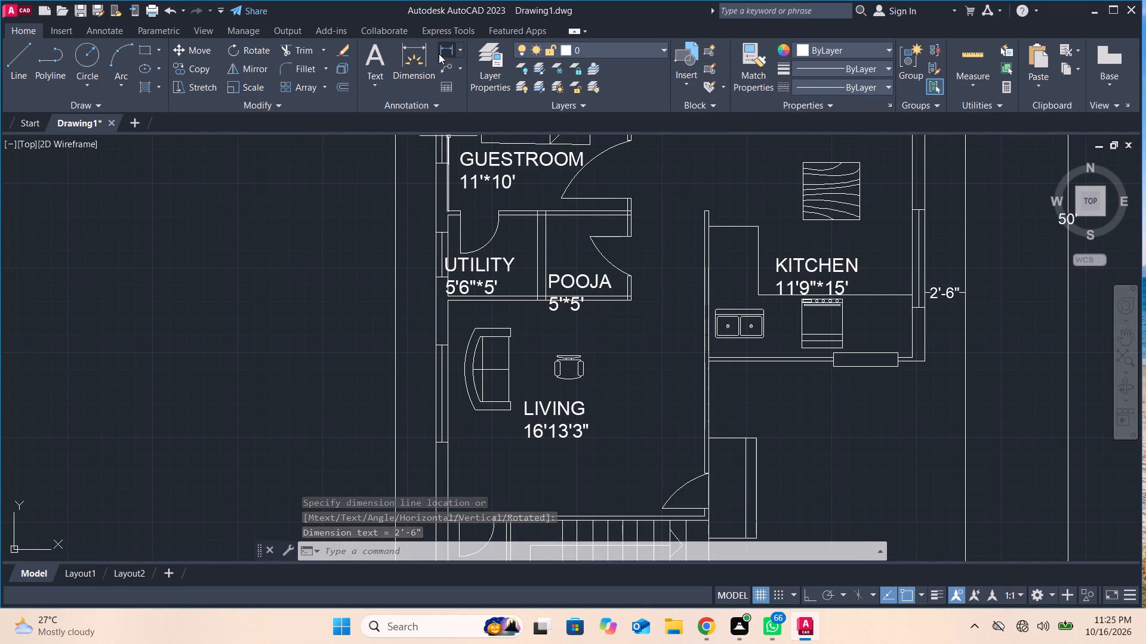
{"action": "left_click", "coordinate": [439, 53]}
{"action": "scroll", "coordinate": [435, 287], "scroll_direction": "up", "scroll_amount": 3}
{"action": "left_click", "coordinate": [429, 297]}
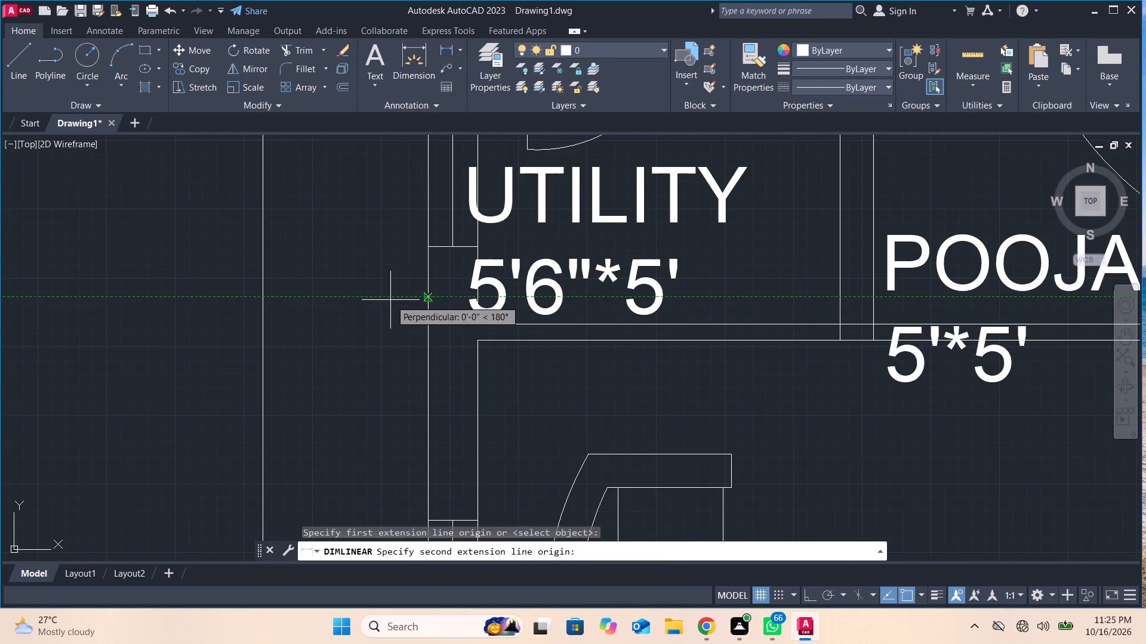
{"action": "left_click", "coordinate": [266, 300]}
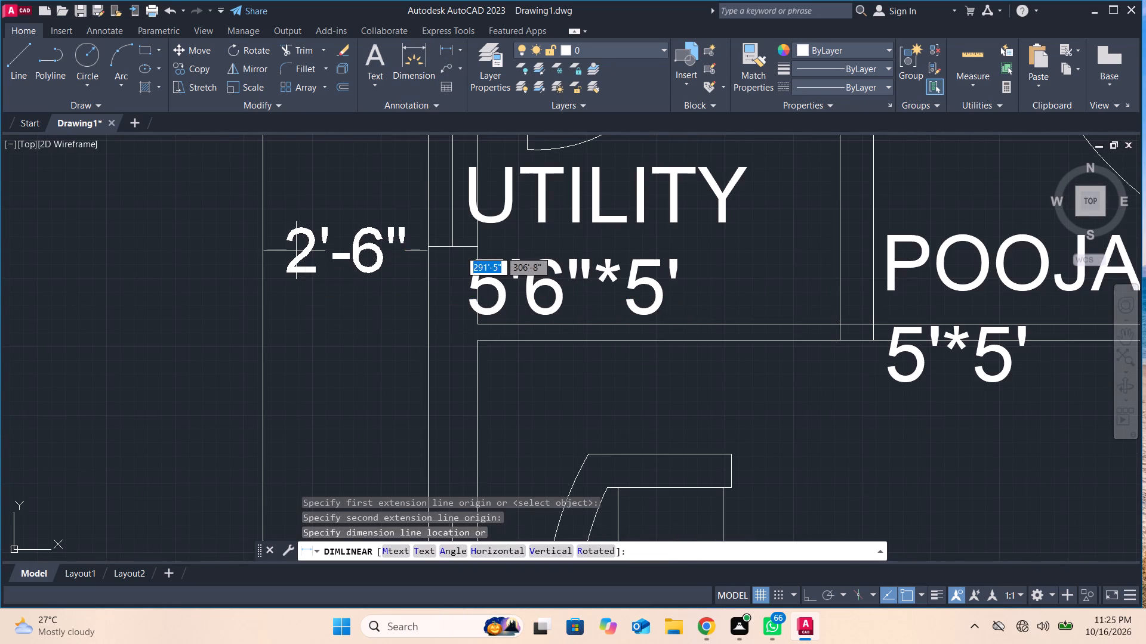
{"action": "left_click", "coordinate": [296, 250]}
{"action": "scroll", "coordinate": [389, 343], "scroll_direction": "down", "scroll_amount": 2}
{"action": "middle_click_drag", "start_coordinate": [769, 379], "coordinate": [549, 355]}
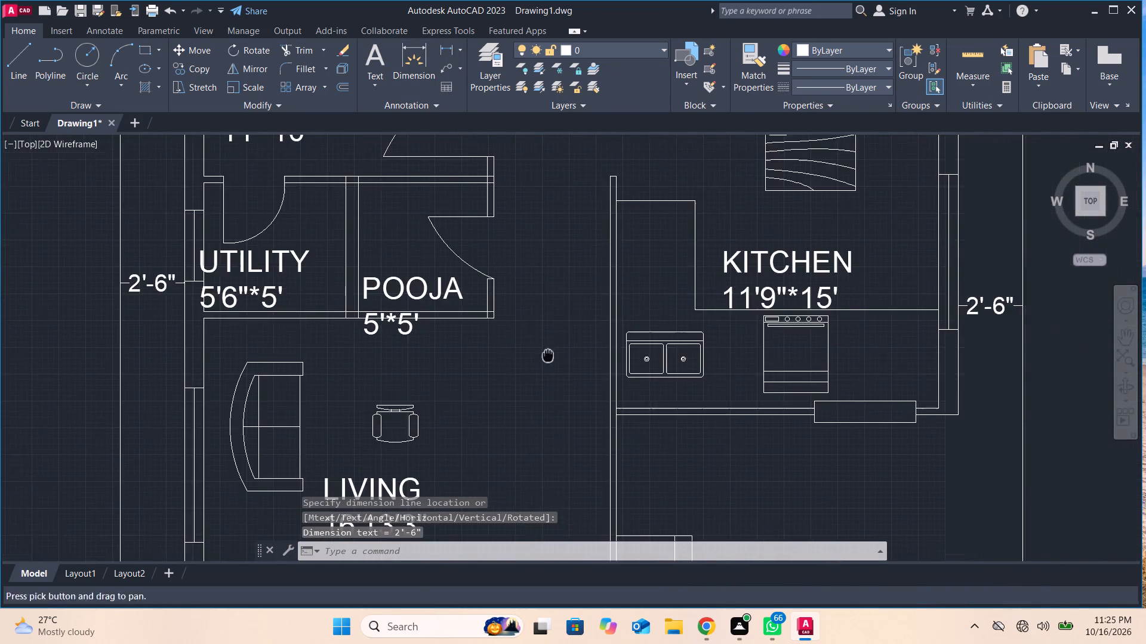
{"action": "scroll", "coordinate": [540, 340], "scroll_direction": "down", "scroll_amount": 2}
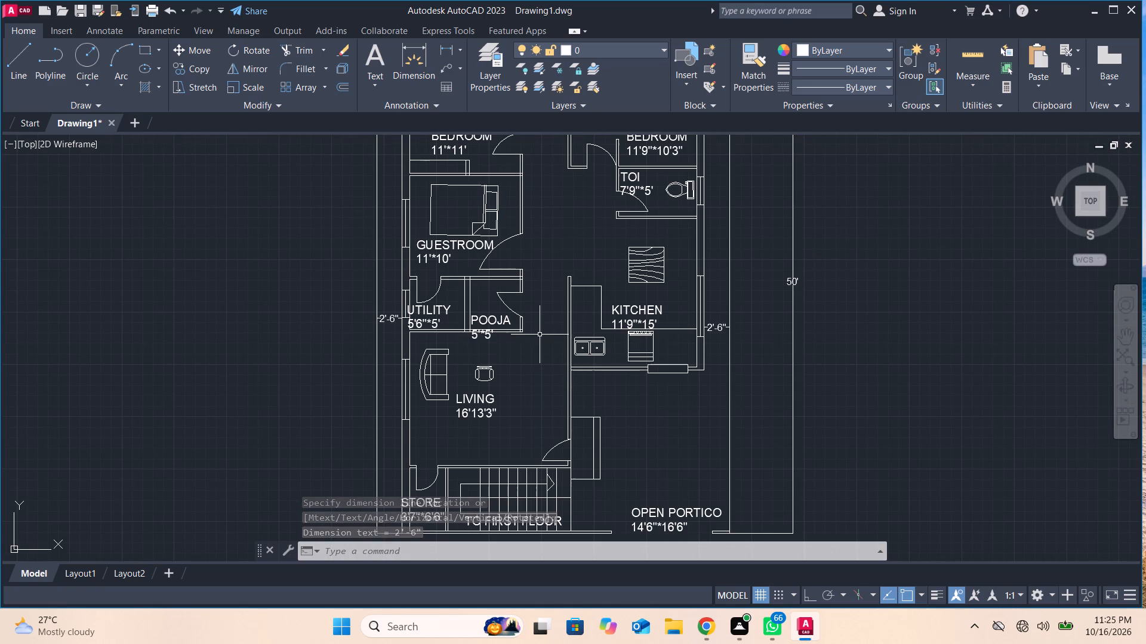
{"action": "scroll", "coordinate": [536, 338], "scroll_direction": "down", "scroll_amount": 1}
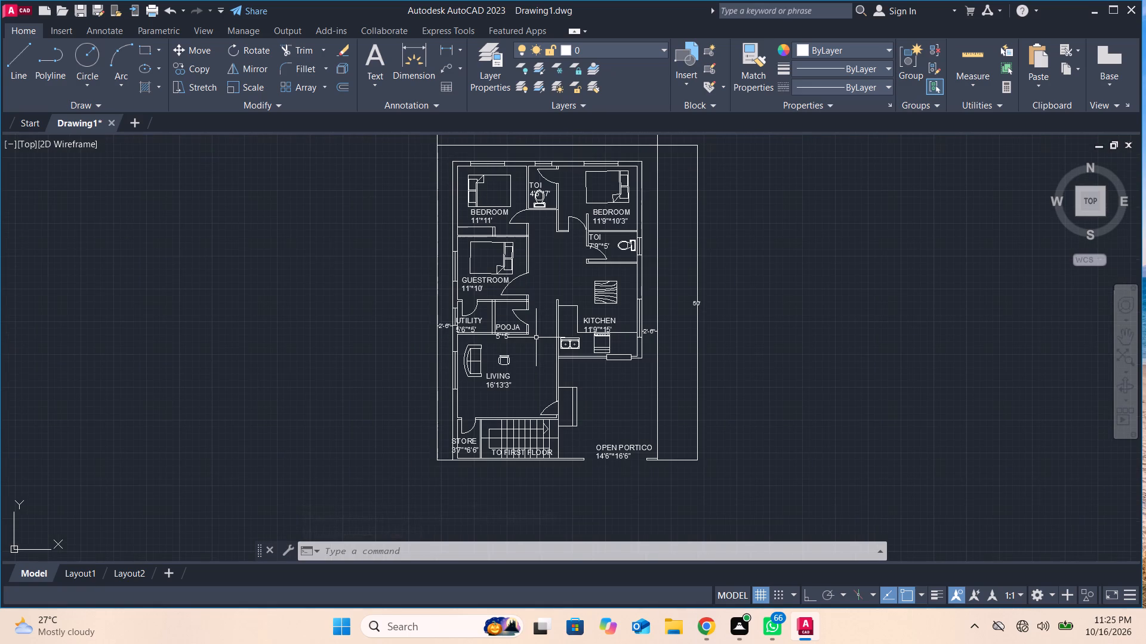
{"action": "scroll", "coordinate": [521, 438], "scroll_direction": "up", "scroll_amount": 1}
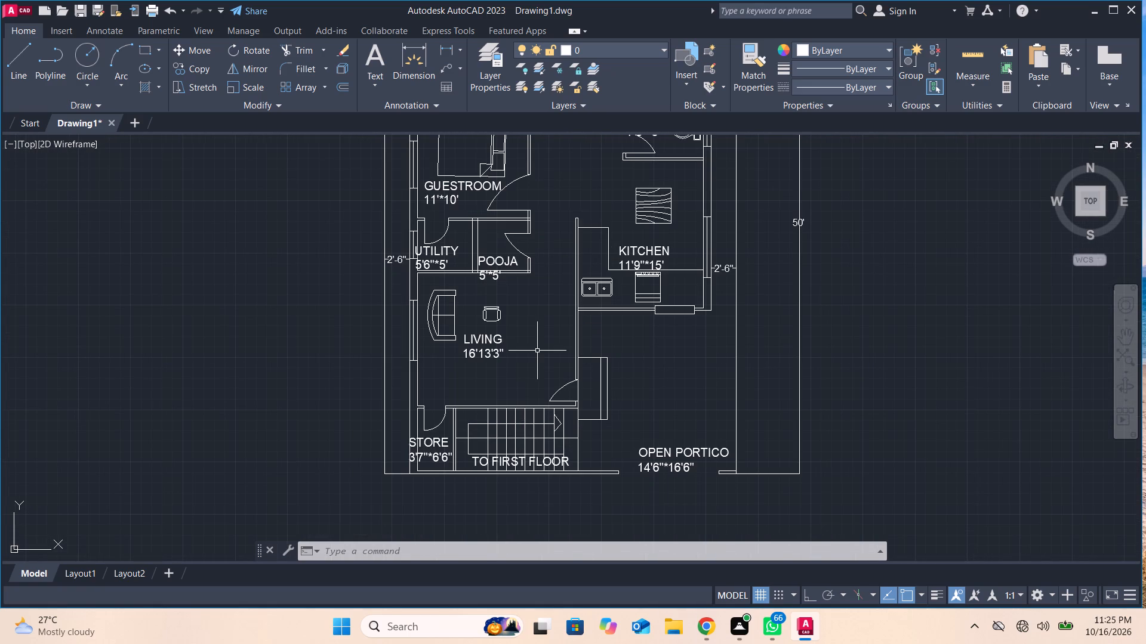
Turn off log file recording with the LOGFILEOFF command.
{"action": "left_click", "coordinate": [556, 548]}
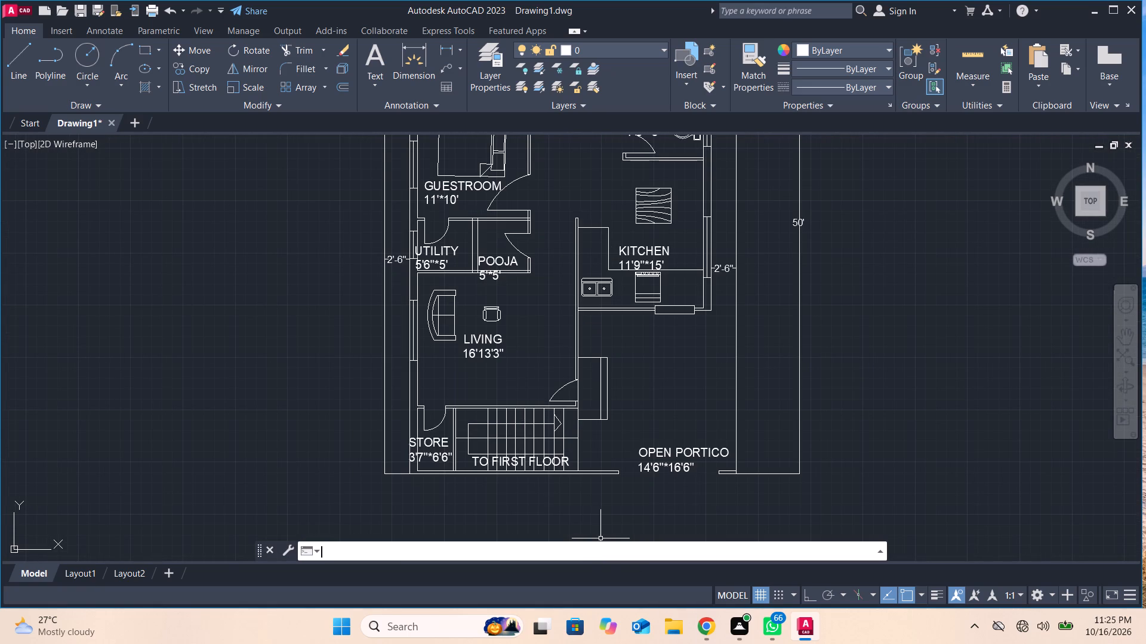
{"action": "key", "text": "l"}
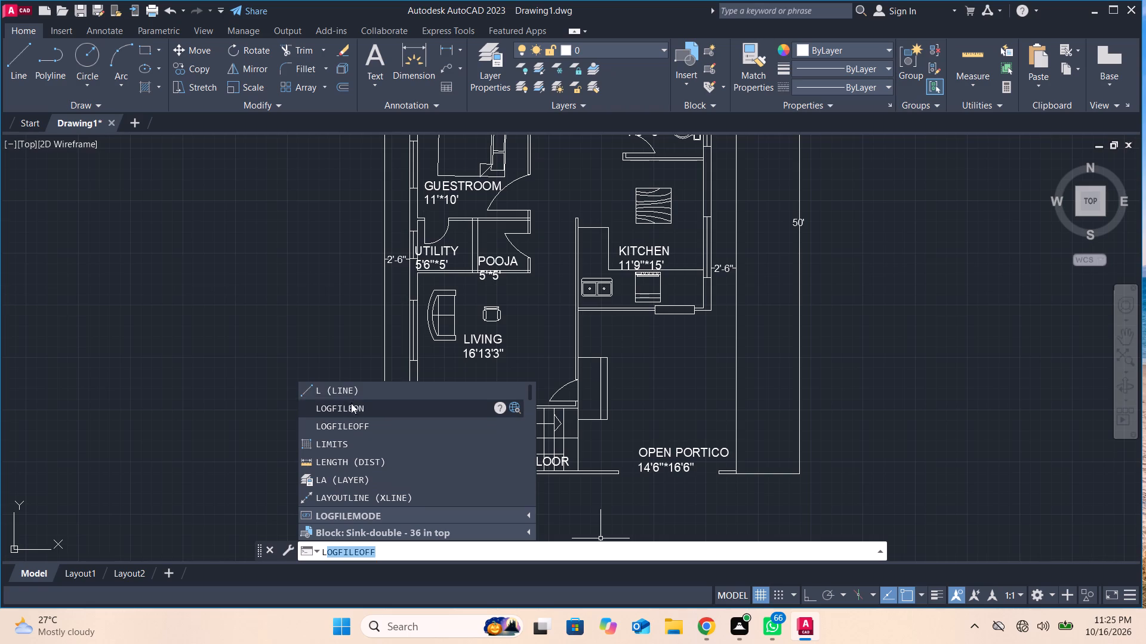
{"action": "left_click", "coordinate": [350, 425]}
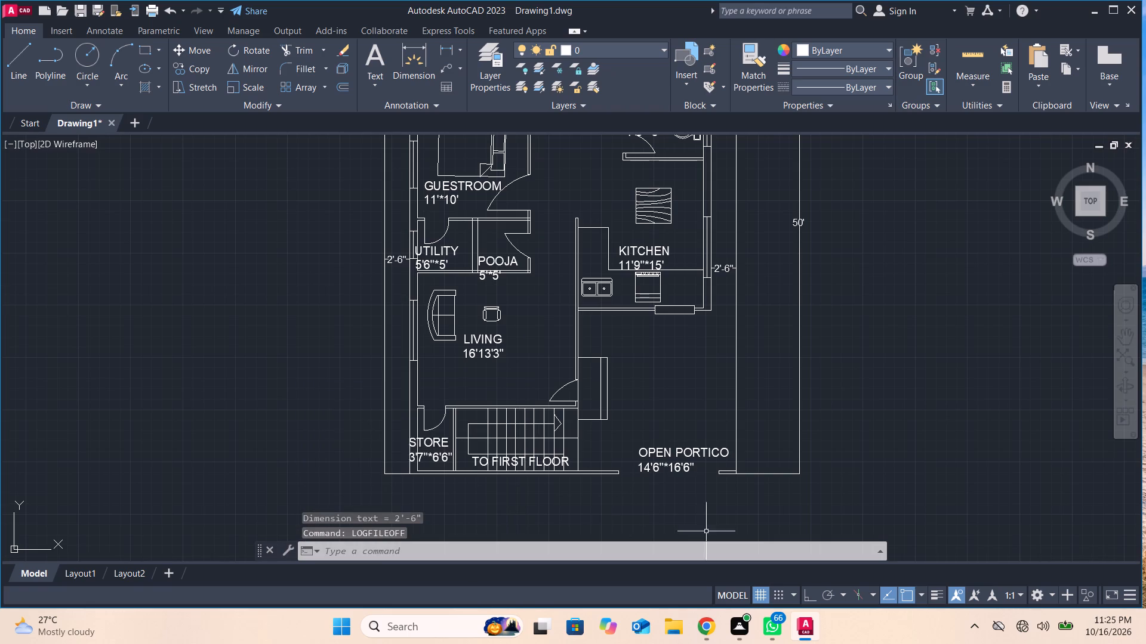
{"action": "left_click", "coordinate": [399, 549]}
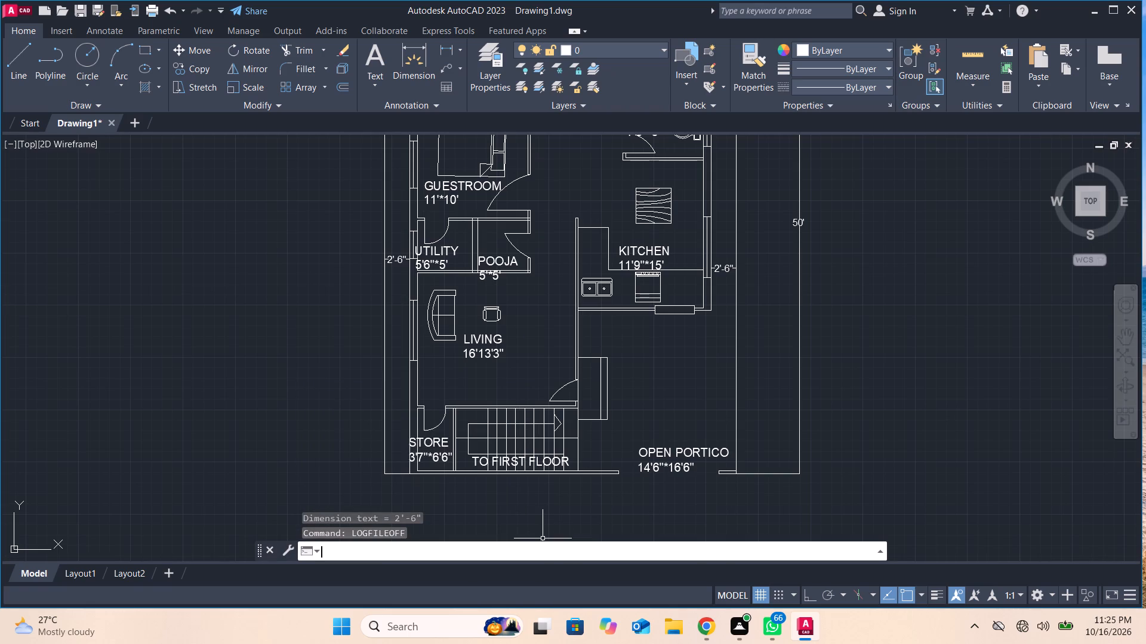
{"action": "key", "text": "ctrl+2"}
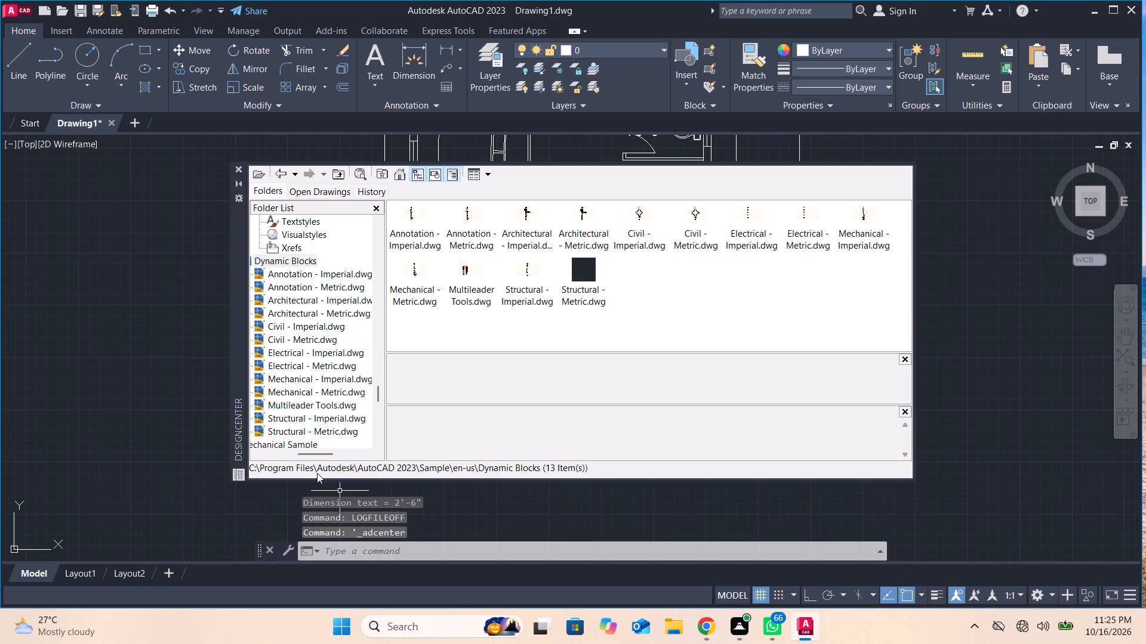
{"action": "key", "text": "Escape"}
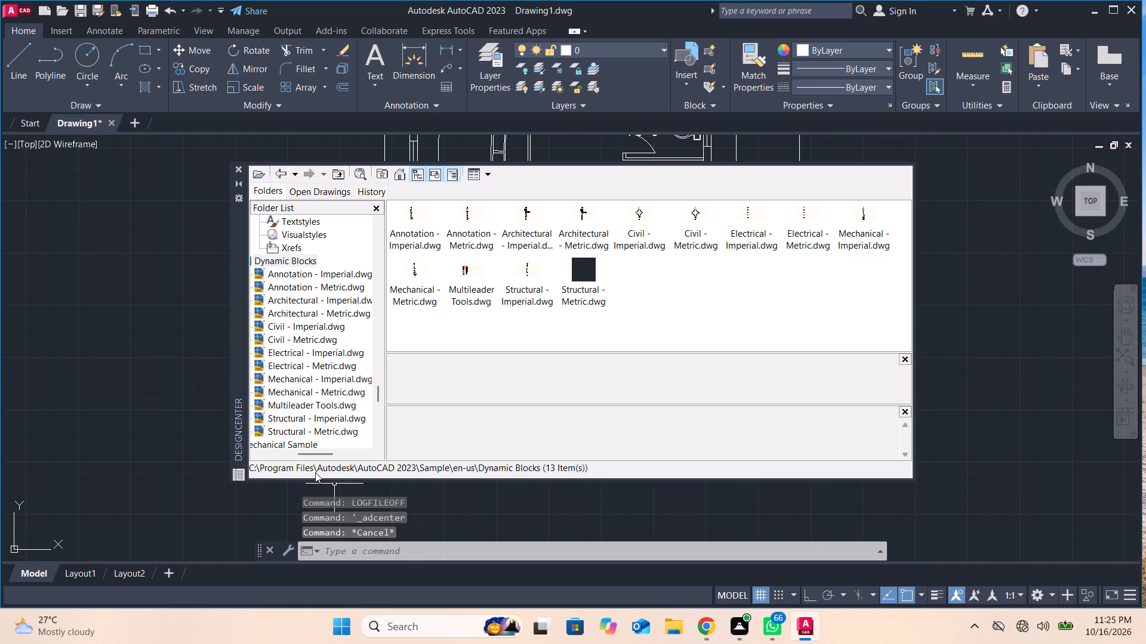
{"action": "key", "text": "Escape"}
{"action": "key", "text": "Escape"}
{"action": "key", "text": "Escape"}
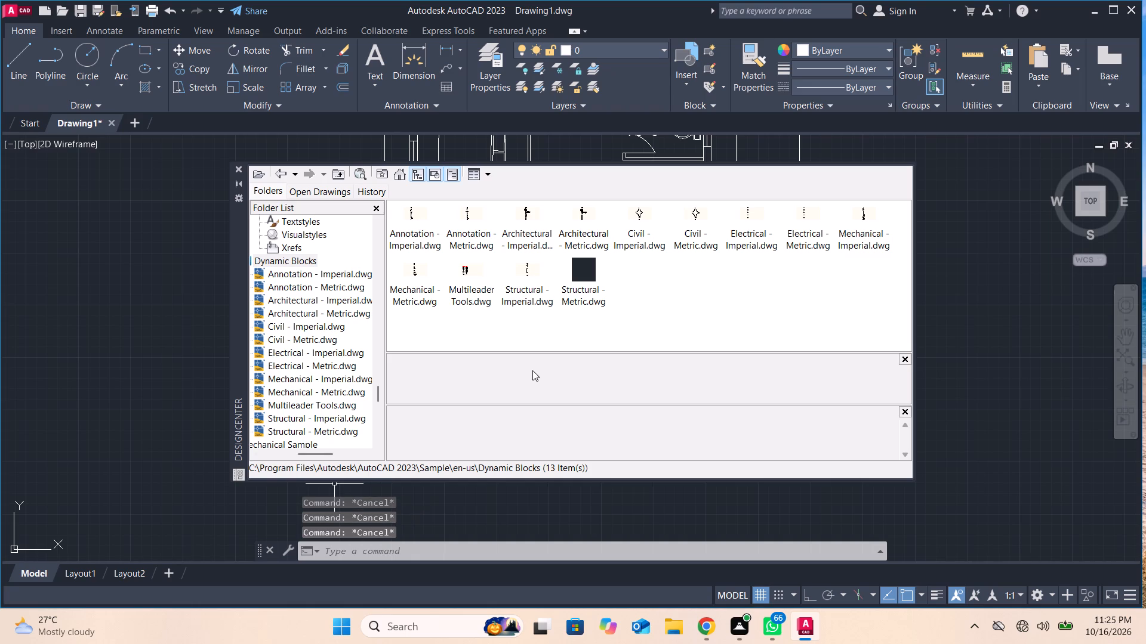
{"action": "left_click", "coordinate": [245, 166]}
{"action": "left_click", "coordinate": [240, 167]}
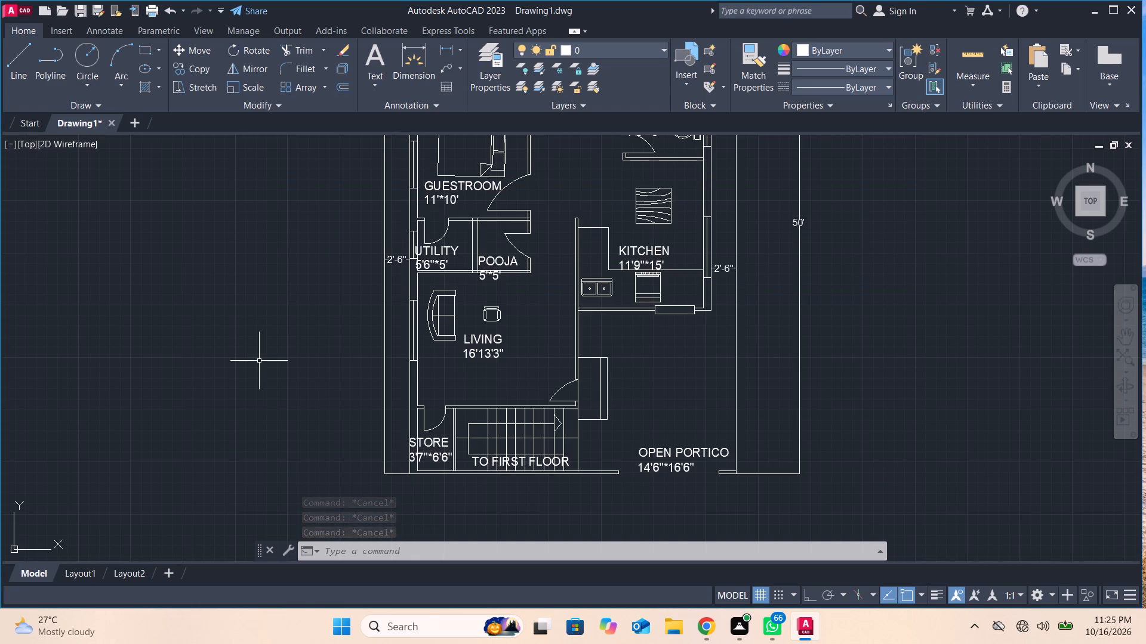
Review the drawing session's earlier commands in the expanded command history, back to the copy, move and rotate operations, and close it.
{"action": "key", "text": "ctrl+shift+F2"}
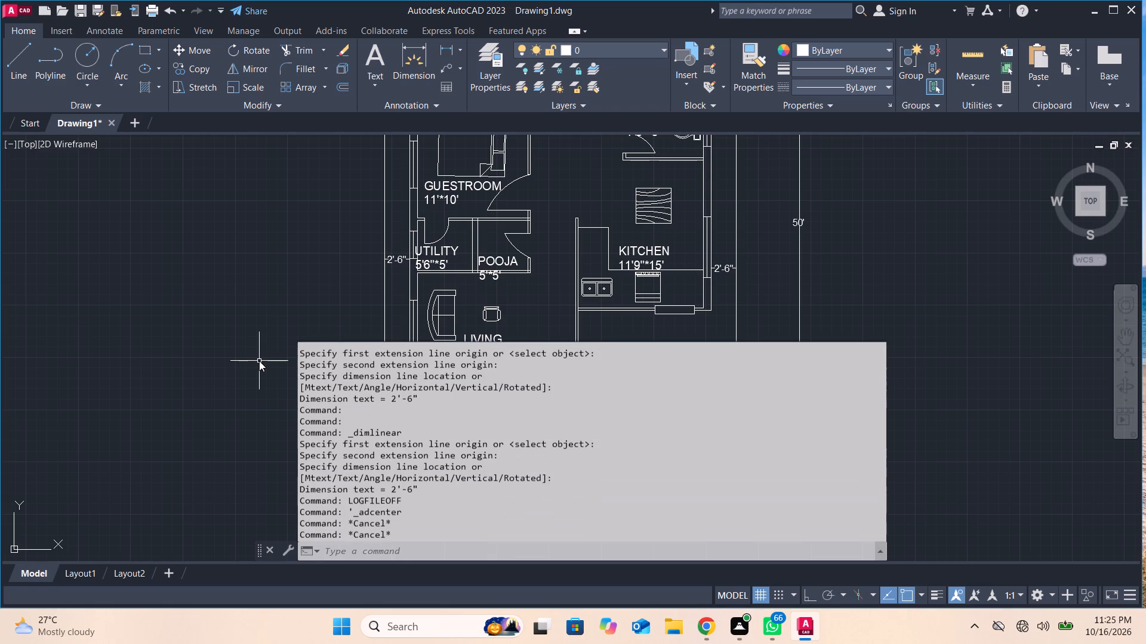
{"action": "scroll", "coordinate": [471, 462], "scroll_direction": "up", "scroll_amount": 20}
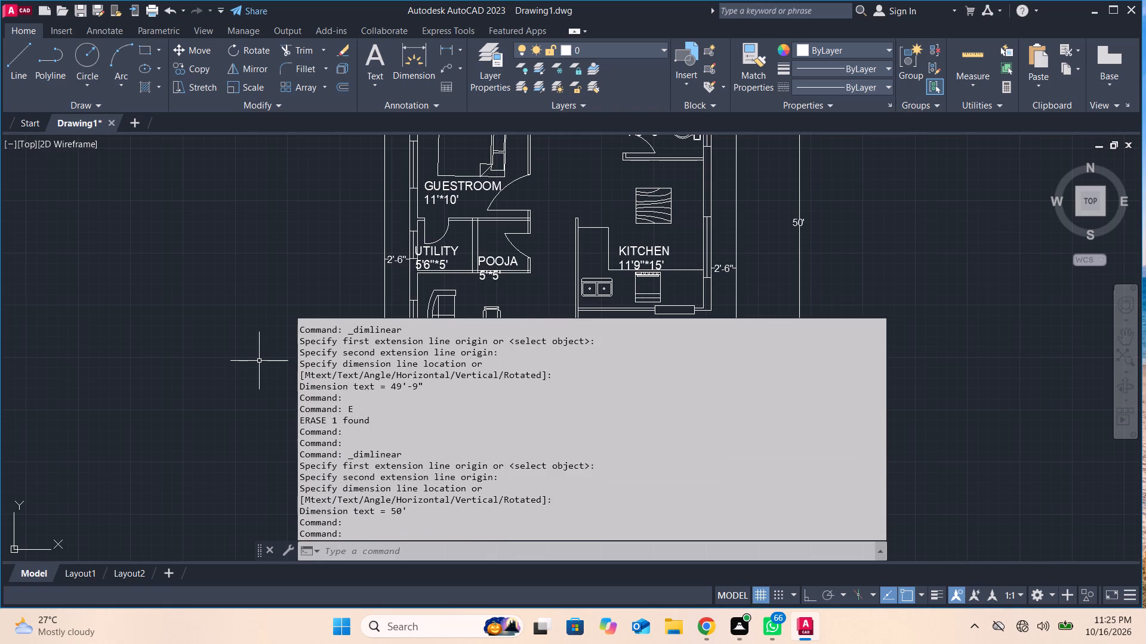
{"action": "scroll", "coordinate": [454, 454], "scroll_direction": "up", "scroll_amount": 20}
{"action": "scroll", "coordinate": [454, 454], "scroll_direction": "up", "scroll_amount": 17}
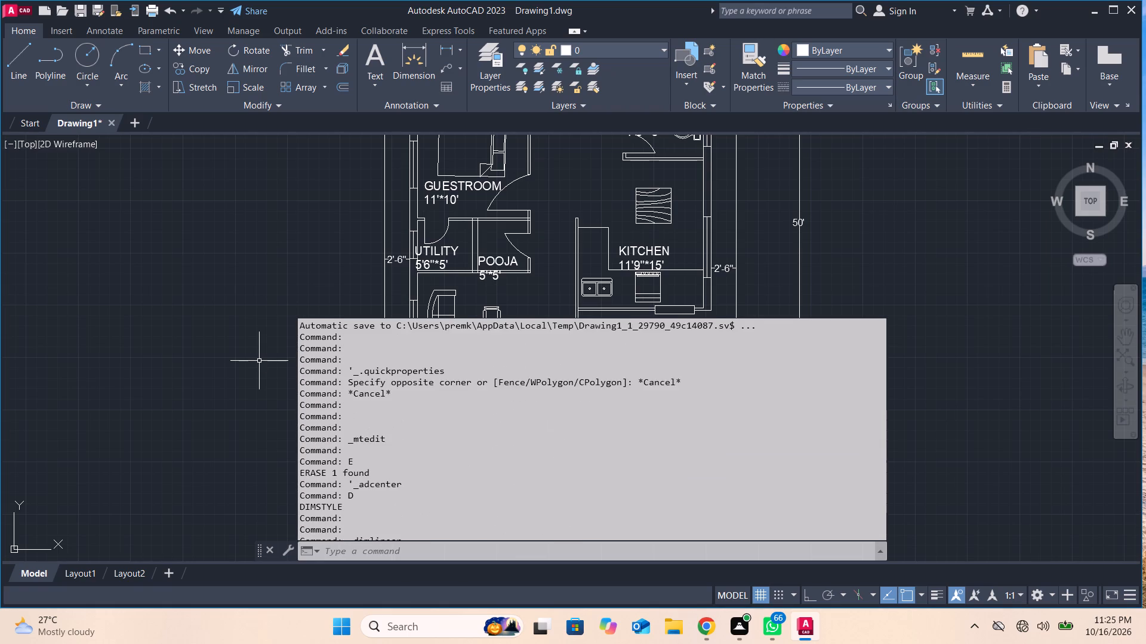
{"action": "scroll", "coordinate": [457, 449], "scroll_direction": "up", "scroll_amount": 2}
{"action": "scroll", "coordinate": [457, 449], "scroll_direction": "up", "scroll_amount": 20}
{"action": "scroll", "coordinate": [457, 449], "scroll_direction": "up", "scroll_amount": 13}
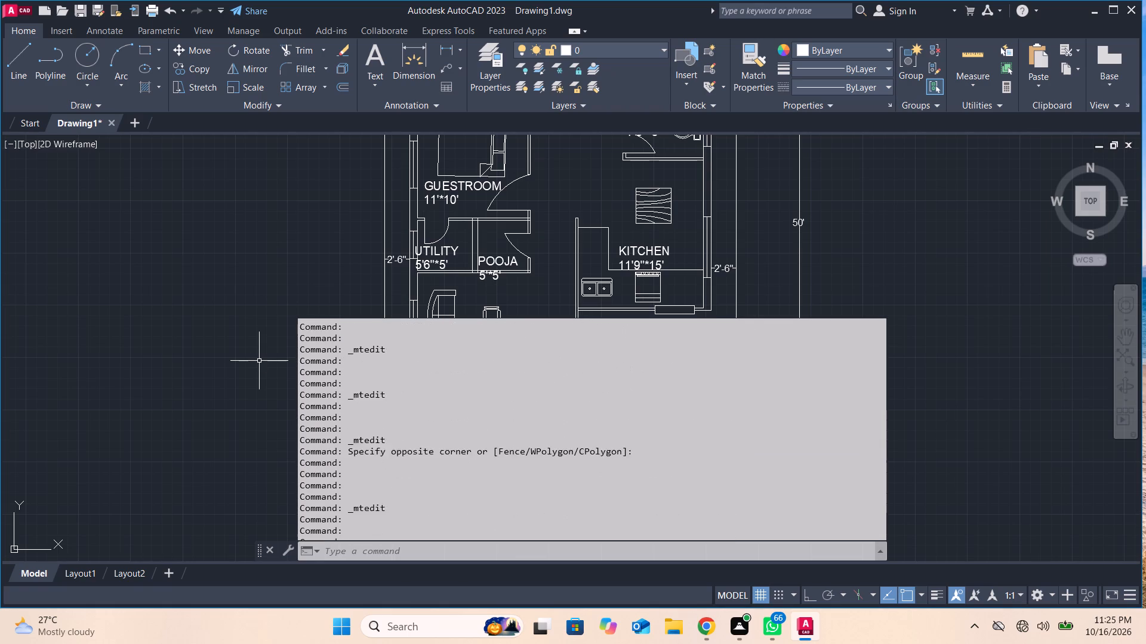
{"action": "scroll", "coordinate": [457, 449], "scroll_direction": "up", "scroll_amount": 20}
{"action": "scroll", "coordinate": [457, 449], "scroll_direction": "up", "scroll_amount": 20}
{"action": "scroll", "coordinate": [457, 449], "scroll_direction": "up", "scroll_amount": 2}
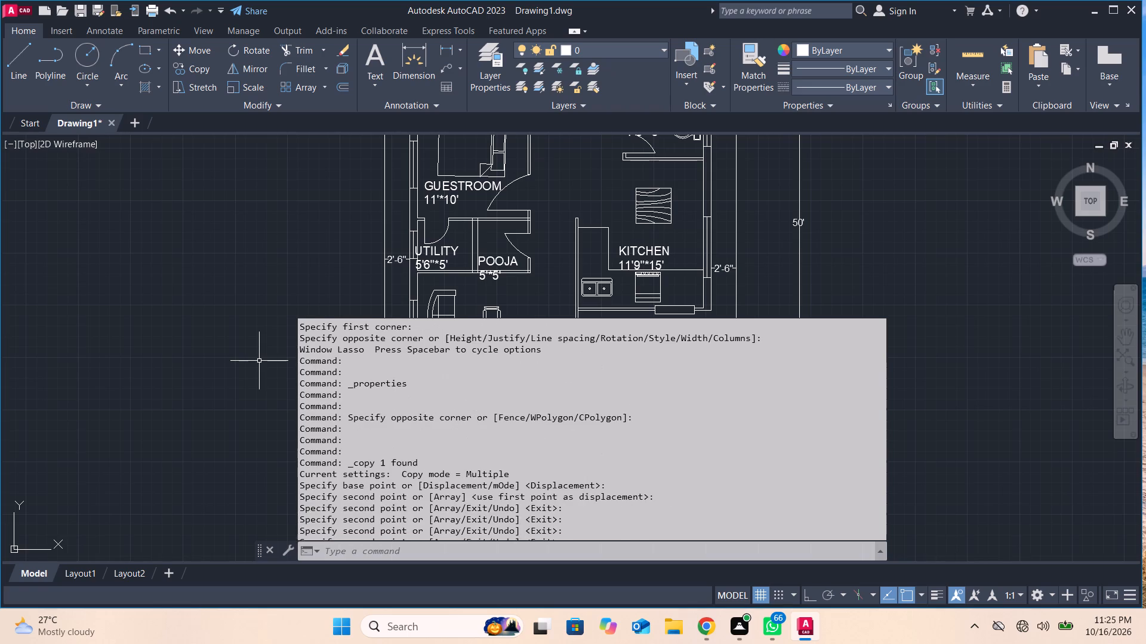
{"action": "scroll", "coordinate": [457, 449], "scroll_direction": "up", "scroll_amount": 17}
{"action": "scroll", "coordinate": [457, 449], "scroll_direction": "up", "scroll_amount": 18}
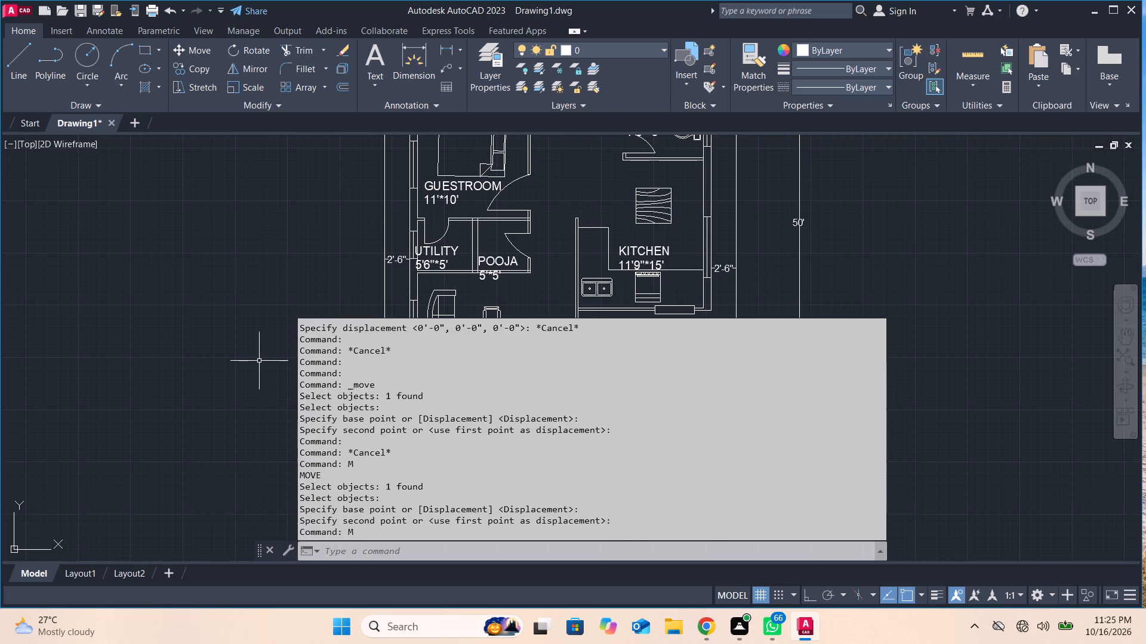
{"action": "scroll", "coordinate": [455, 448], "scroll_direction": "up", "scroll_amount": 20}
{"action": "scroll", "coordinate": [455, 448], "scroll_direction": "up", "scroll_amount": 12}
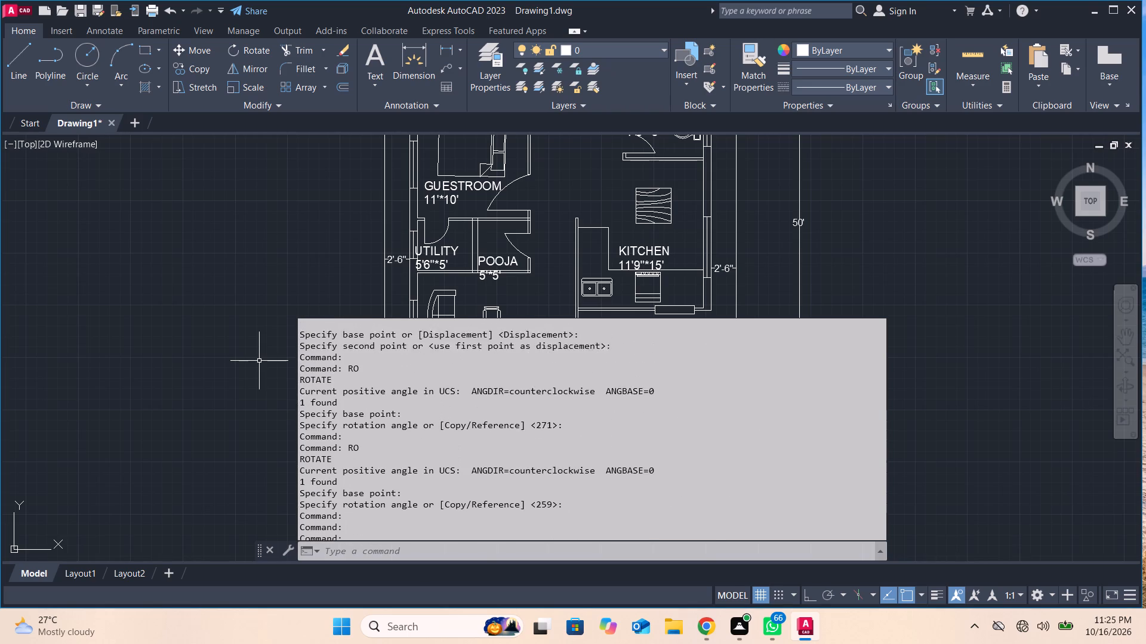
{"action": "scroll", "coordinate": [455, 448], "scroll_direction": "up", "scroll_amount": 18}
{"action": "scroll", "coordinate": [455, 448], "scroll_direction": "up", "scroll_amount": 11}
{"action": "scroll", "coordinate": [455, 448], "scroll_direction": "up", "scroll_amount": 13}
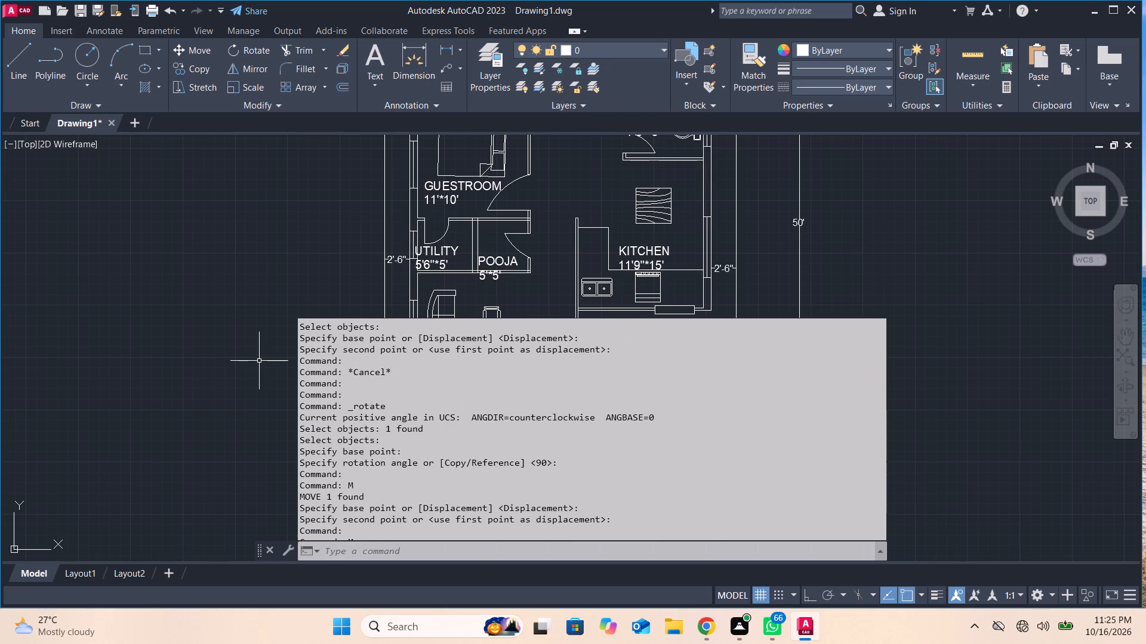
{"action": "scroll", "coordinate": [455, 448], "scroll_direction": "up", "scroll_amount": 13}
{"action": "scroll", "coordinate": [455, 448], "scroll_direction": "up", "scroll_amount": 11}
{"action": "scroll", "coordinate": [455, 448], "scroll_direction": "up", "scroll_amount": 12}
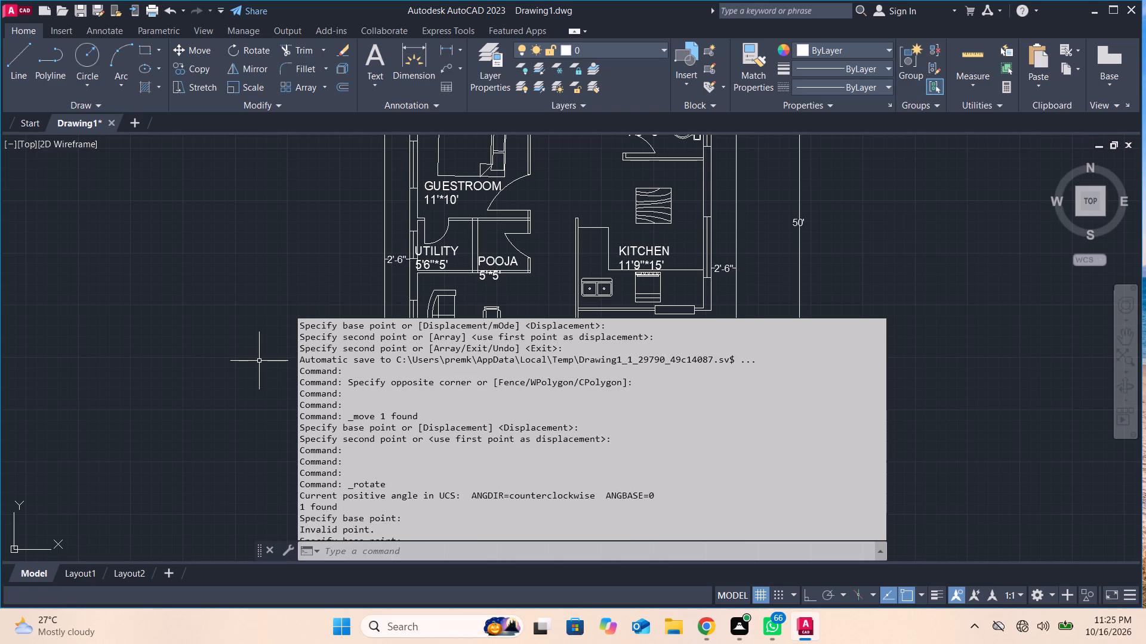
{"action": "scroll", "coordinate": [455, 448], "scroll_direction": "up", "scroll_amount": 12}
{"action": "scroll", "coordinate": [455, 448], "scroll_direction": "up", "scroll_amount": 12}
{"action": "scroll", "coordinate": [455, 448], "scroll_direction": "up", "scroll_amount": 18}
{"action": "scroll", "coordinate": [455, 448], "scroll_direction": "up", "scroll_amount": 15}
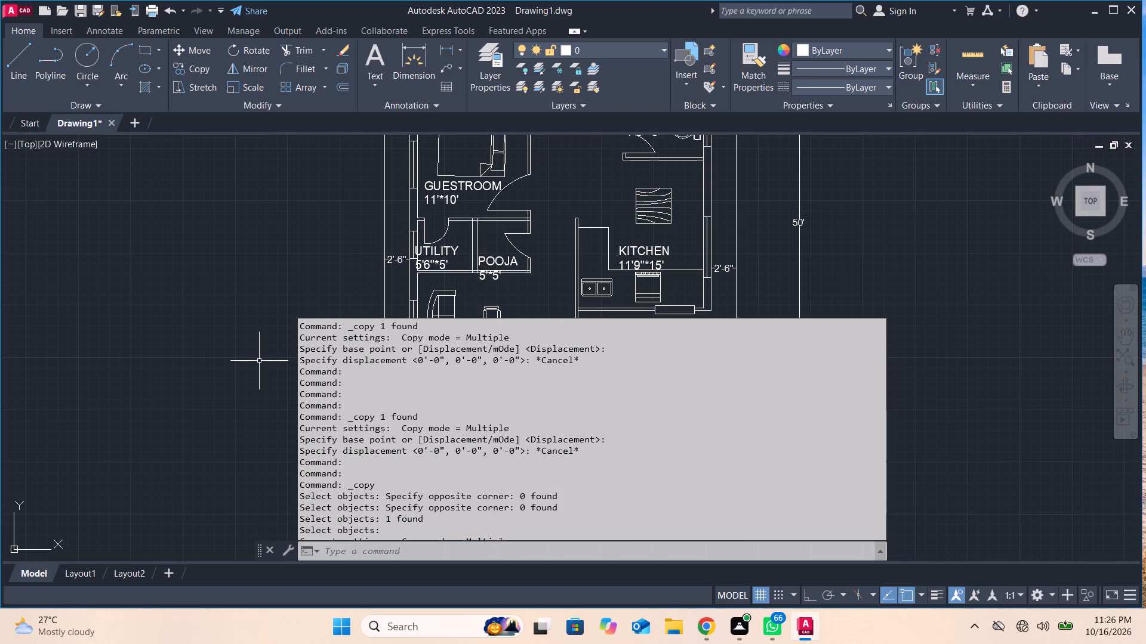
{"action": "scroll", "coordinate": [455, 448], "scroll_direction": "up", "scroll_amount": 7}
{"action": "scroll", "coordinate": [418, 383], "scroll_direction": "down", "scroll_amount": 4}
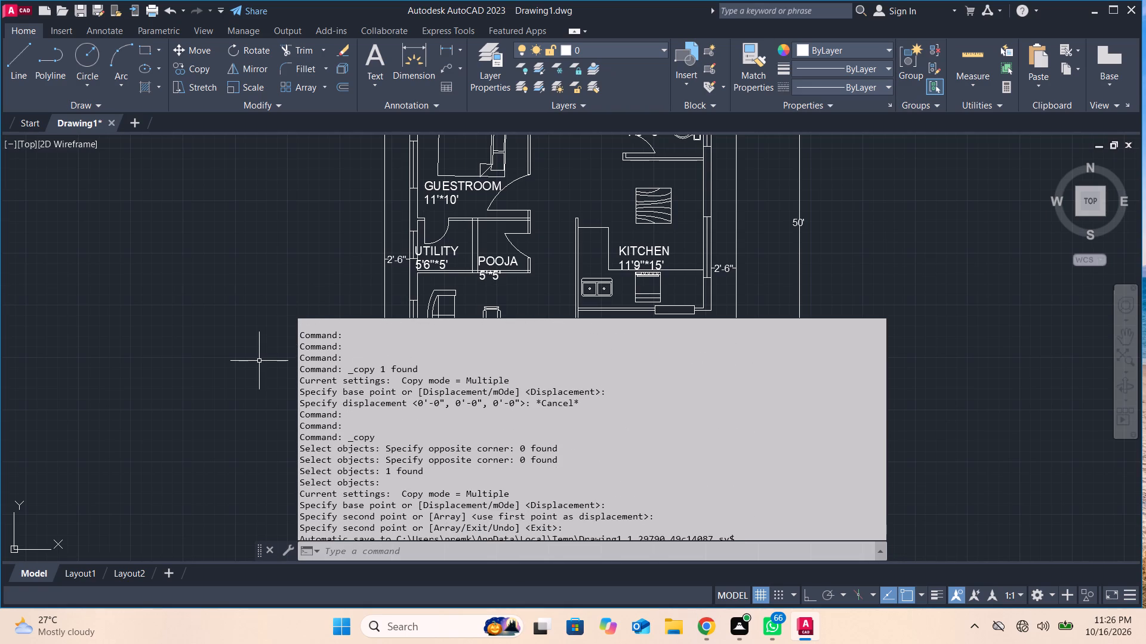
{"action": "scroll", "coordinate": [467, 393], "scroll_direction": "down", "scroll_amount": 4}
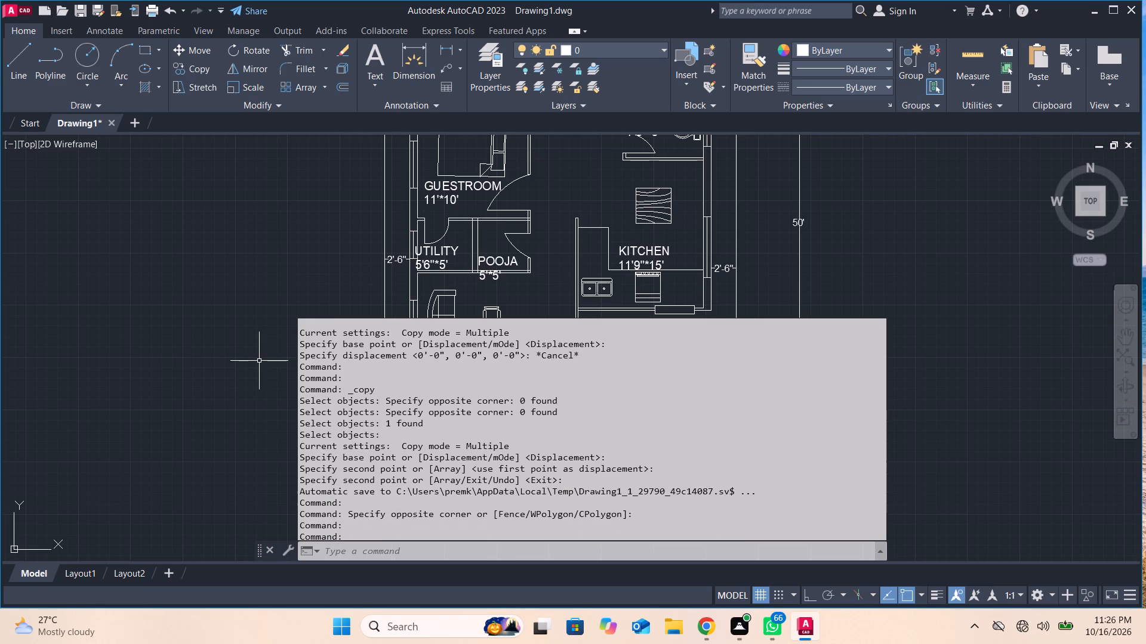
{"action": "left_click", "coordinate": [425, 548]}
{"action": "left_click", "coordinate": [425, 548]}
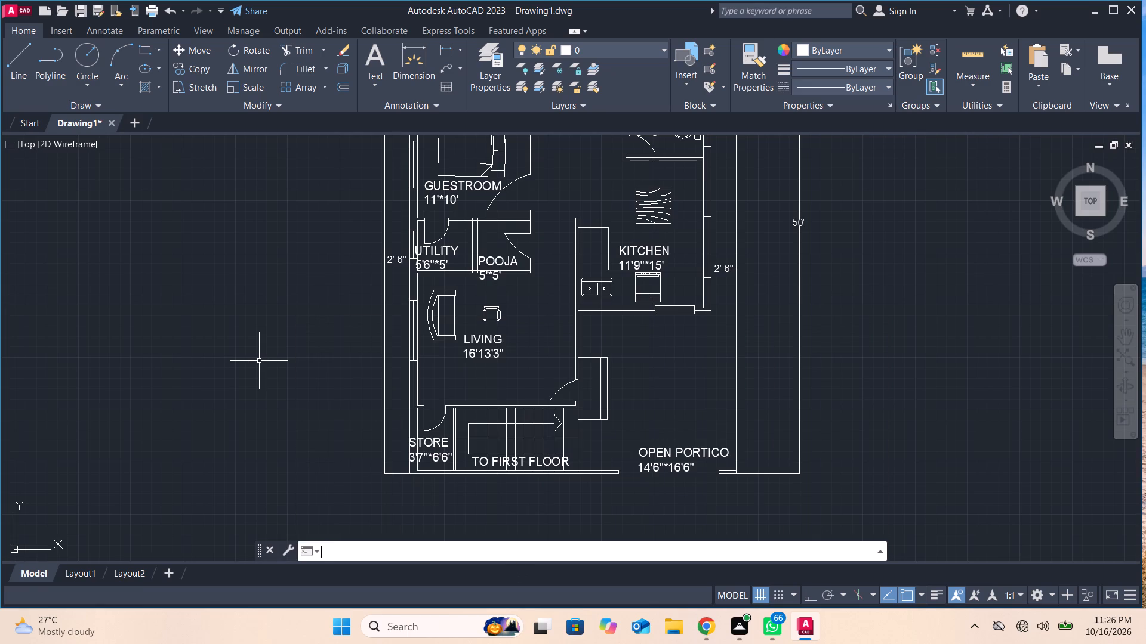
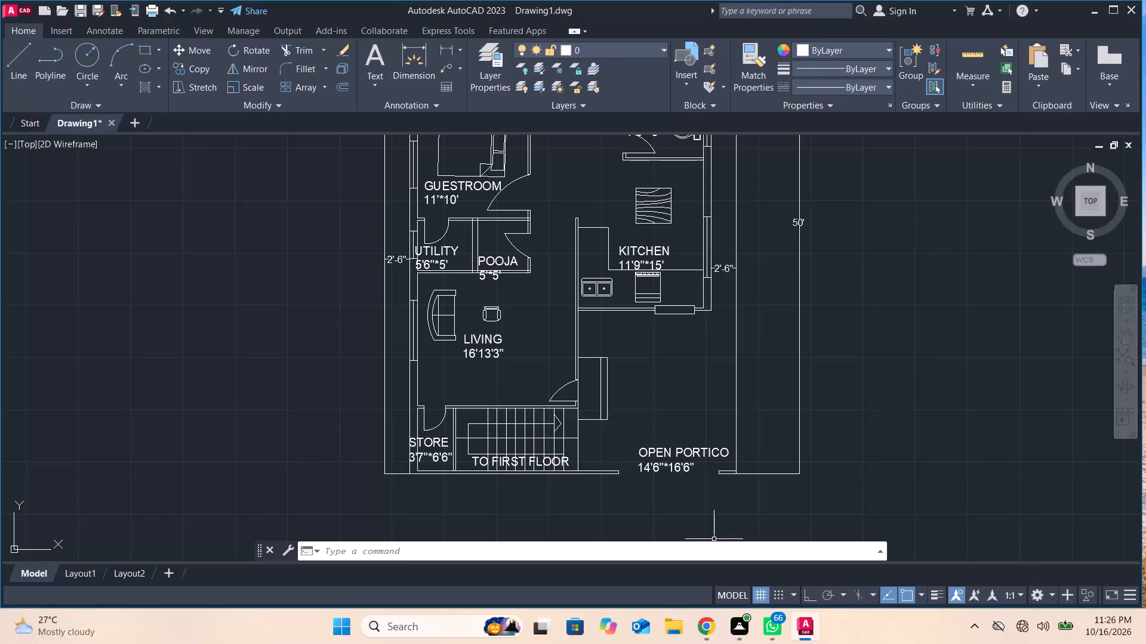
Save the drawing as "Residential Architectural Floor Plan (2D House Plan Layout)" in the AUTOCAD DAIGRAMS folder inside Documents.
{"action": "key", "text": "ctrl+s"}
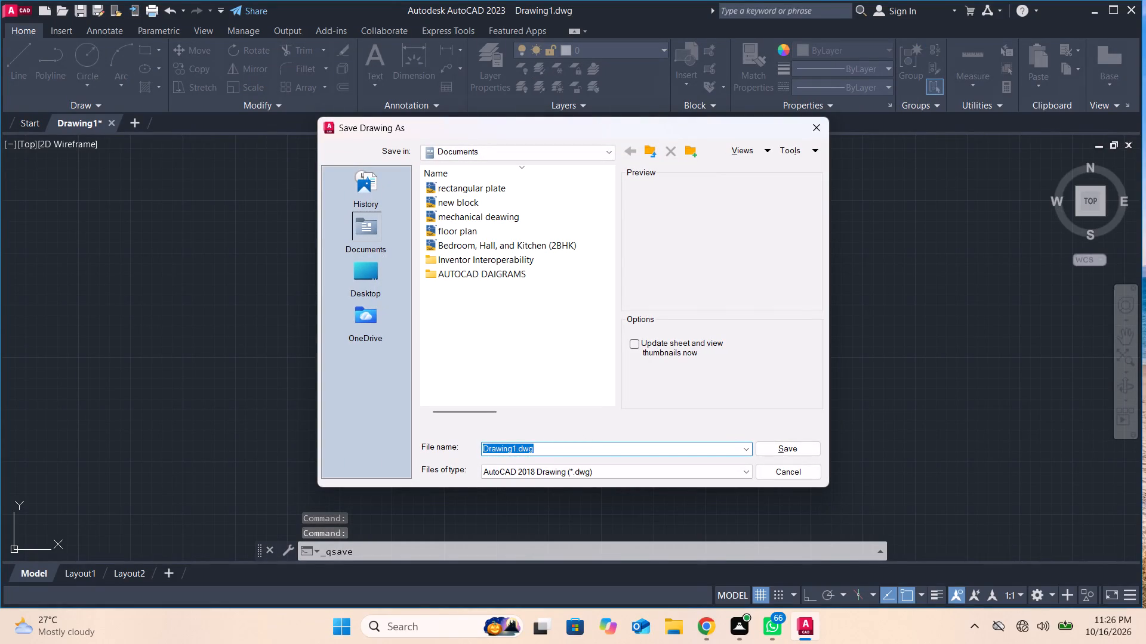
{"action": "key", "text": "BackSpace"}
{"action": "key", "text": "ctrl+v"}
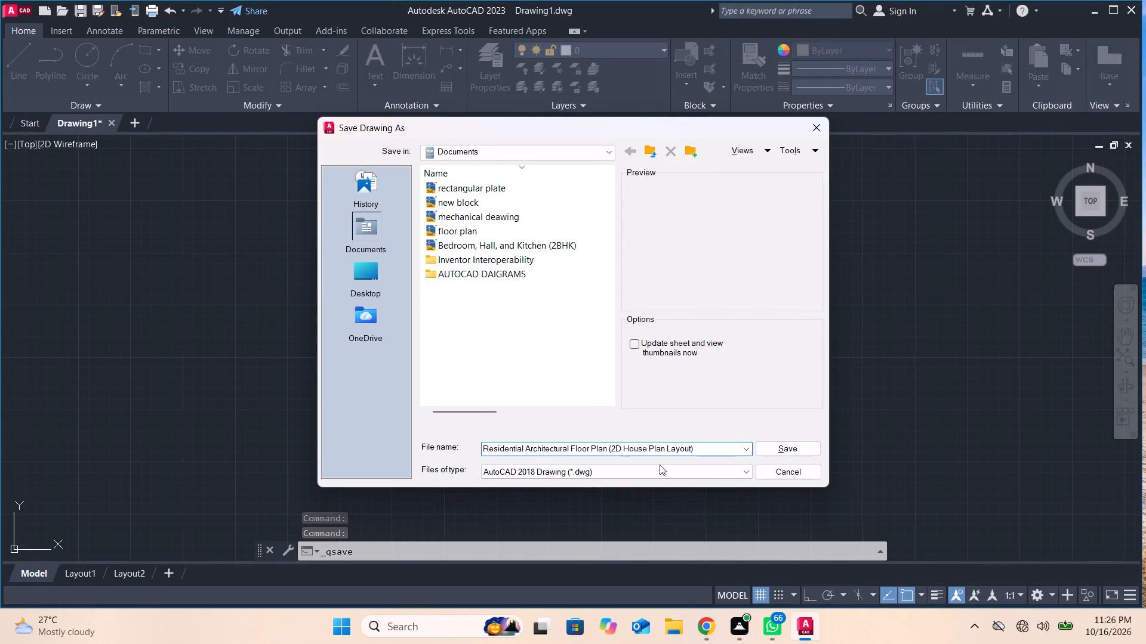
{"action": "double_click", "coordinate": [506, 280]}
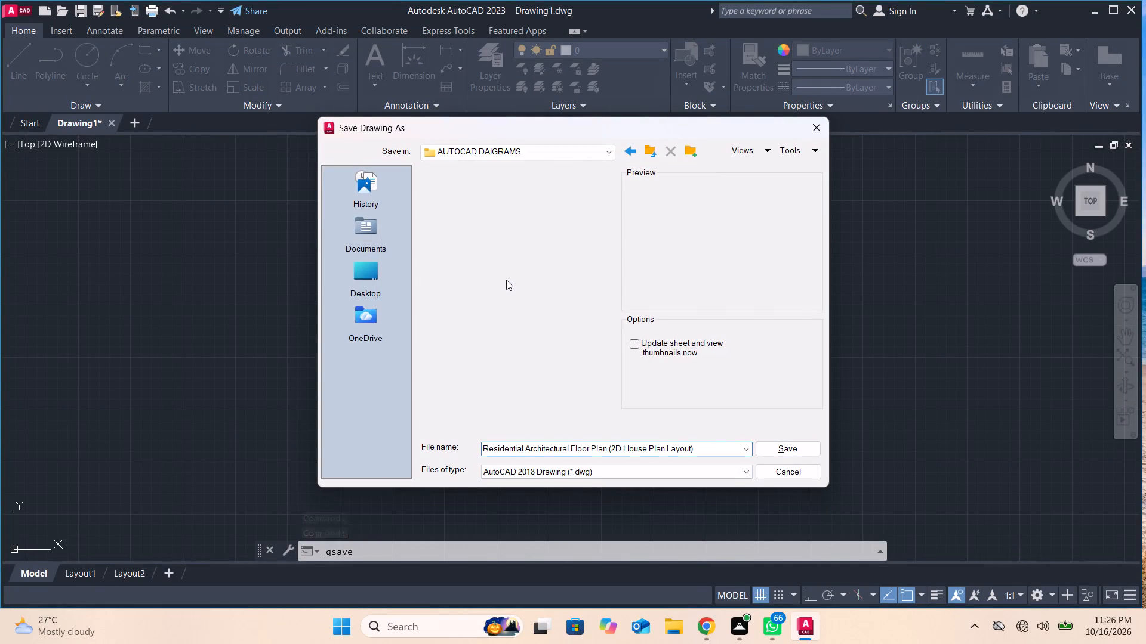
{"action": "left_click", "coordinate": [776, 445]}
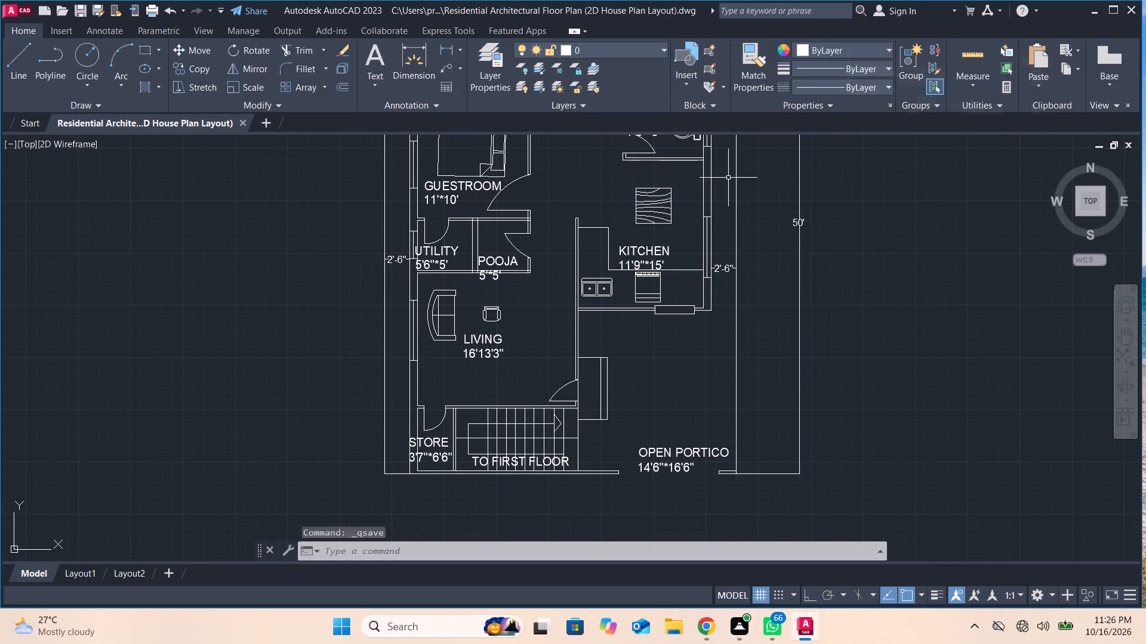